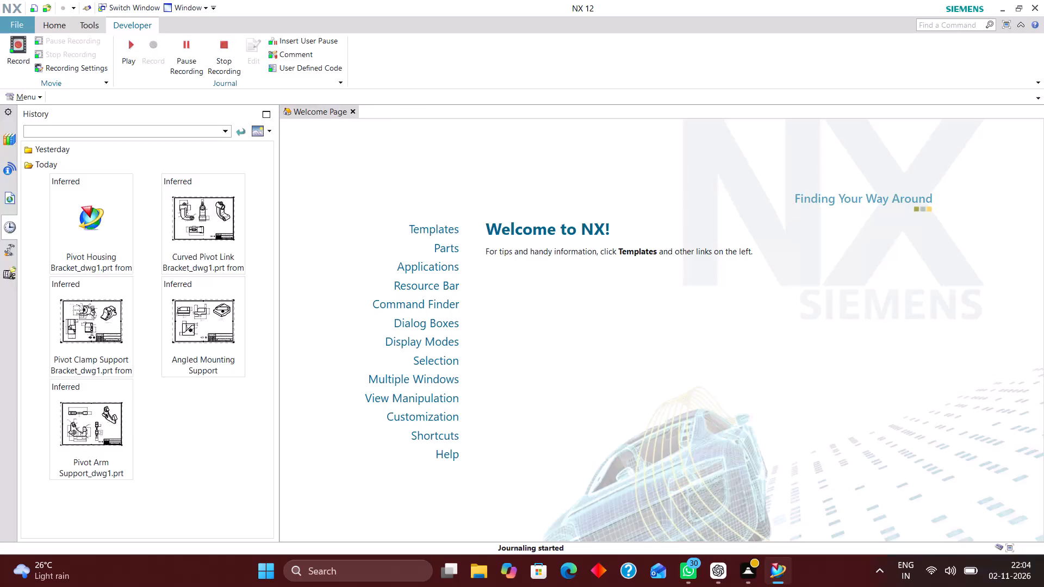
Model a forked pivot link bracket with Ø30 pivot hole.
Create a new millimetre Model part, model1.prt, in the Forked Pivot Link Bracket folder inside the desktop's NEW folder.
left_click(20, 27)
left_click(32, 43)
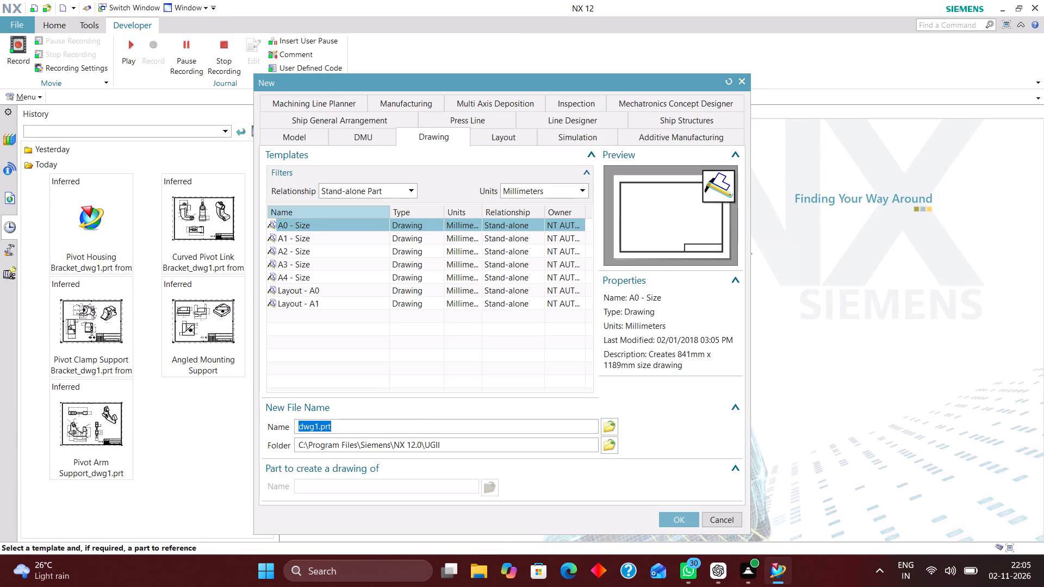
left_click(292, 139)
left_click(611, 445)
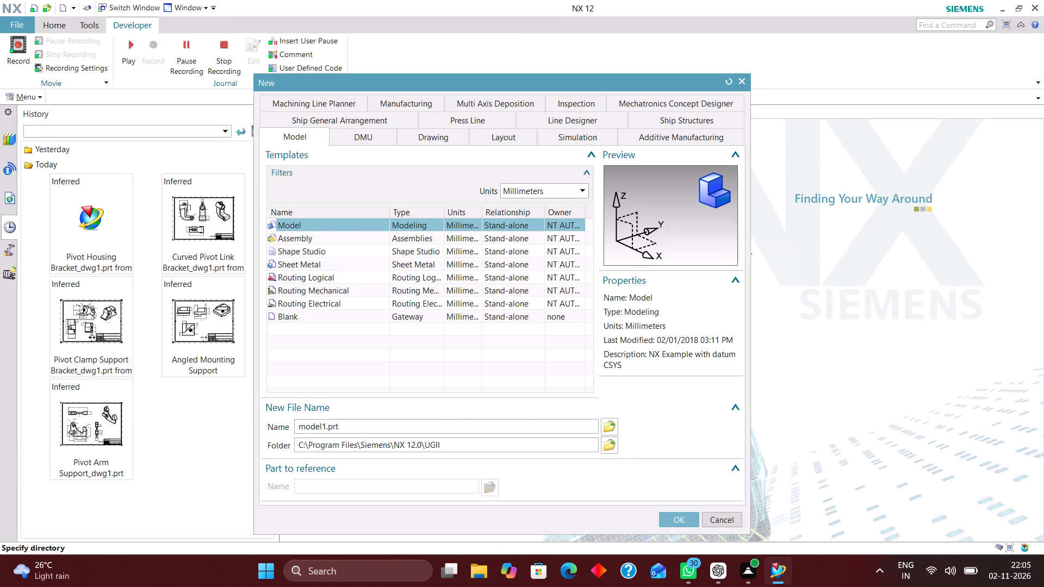
left_click(533, 197)
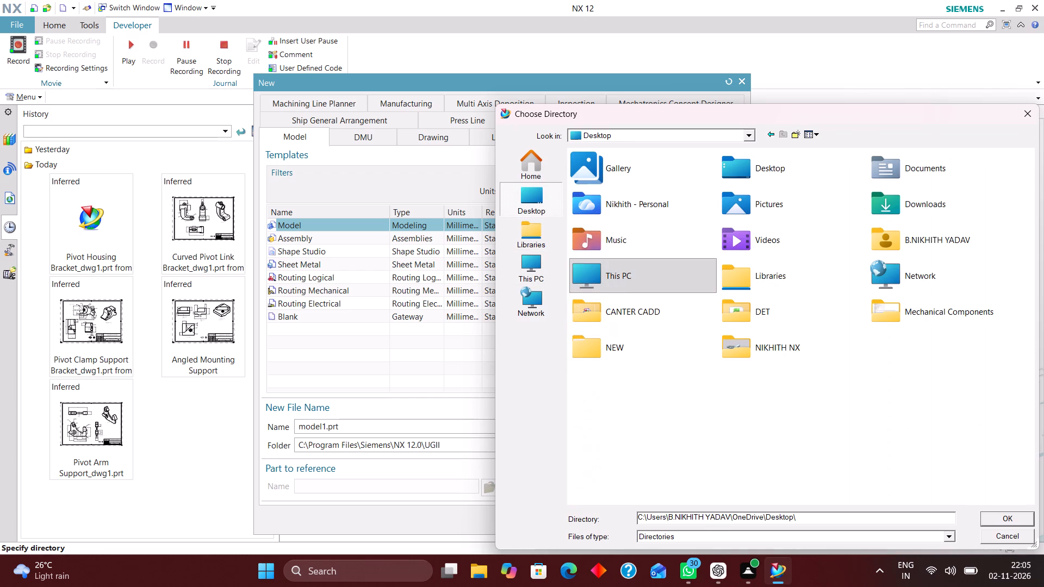
double_click(669, 351)
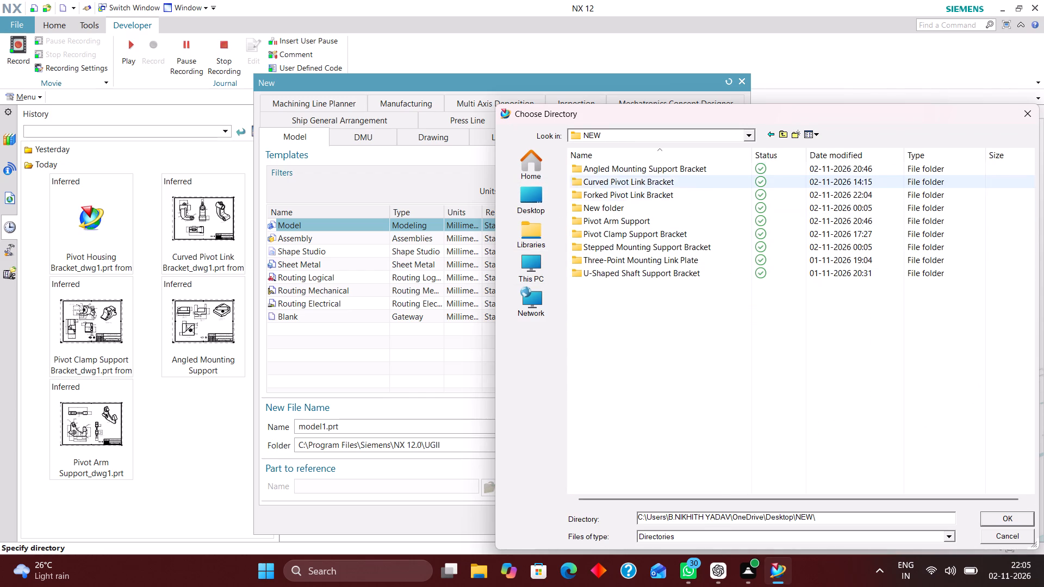
double_click(626, 193)
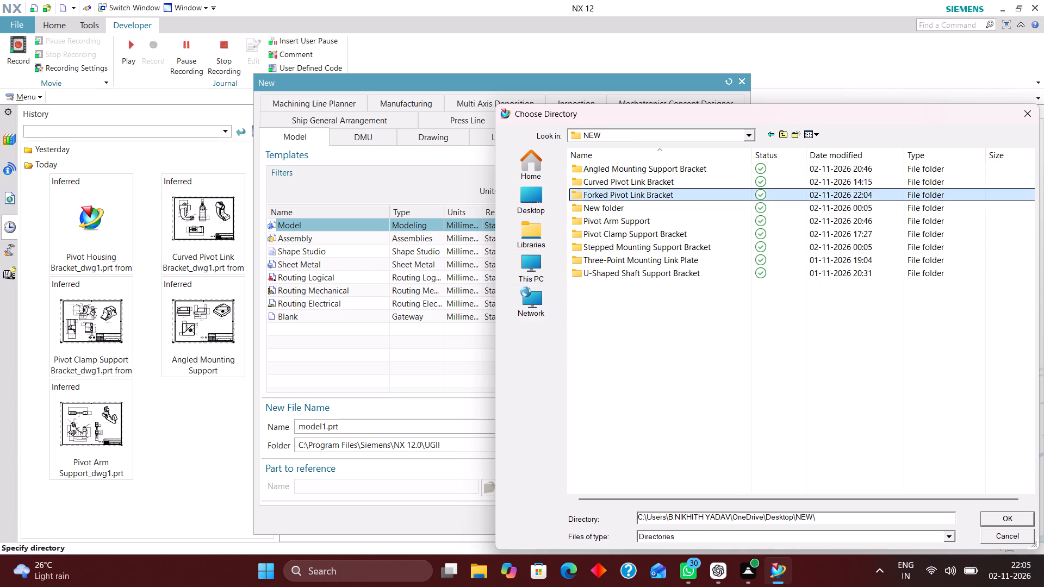
left_click(1014, 515)
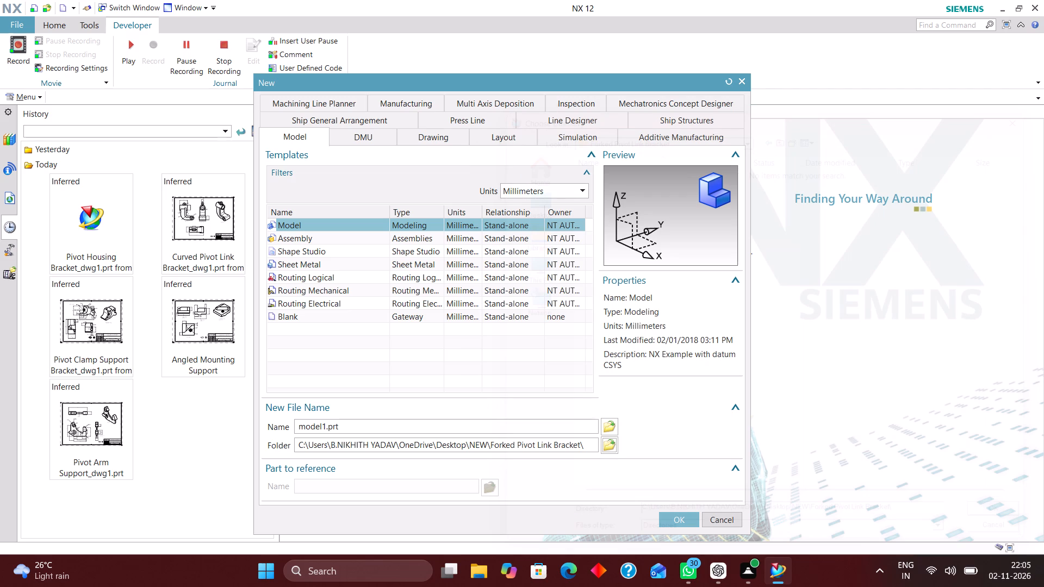
left_click(678, 520)
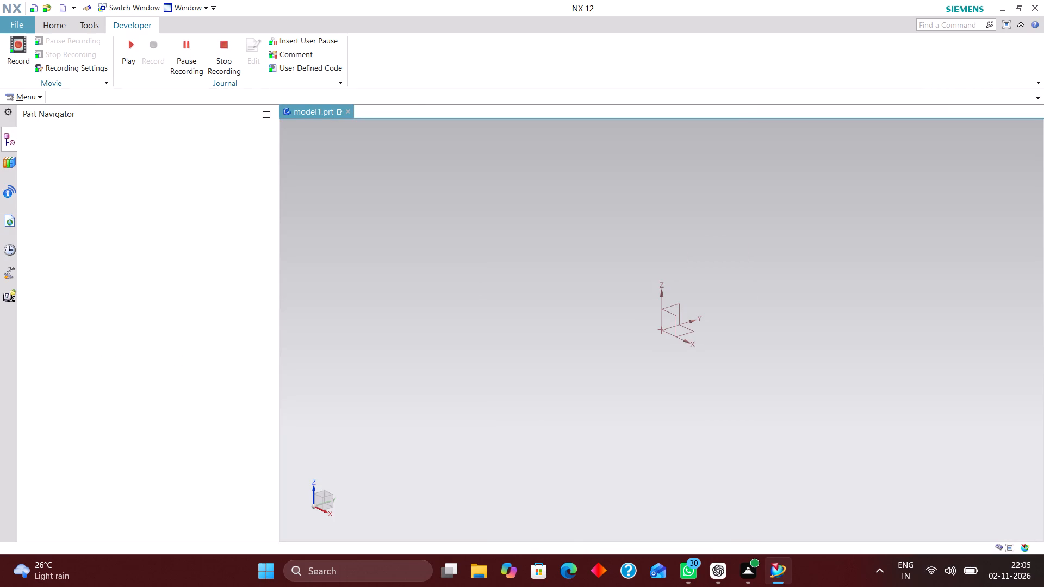
Configure the sketch preferences with auto dimension display and continuous auto dimensioning off and dimension labels set to Value.
left_click(25, 99)
left_click(41, 227)
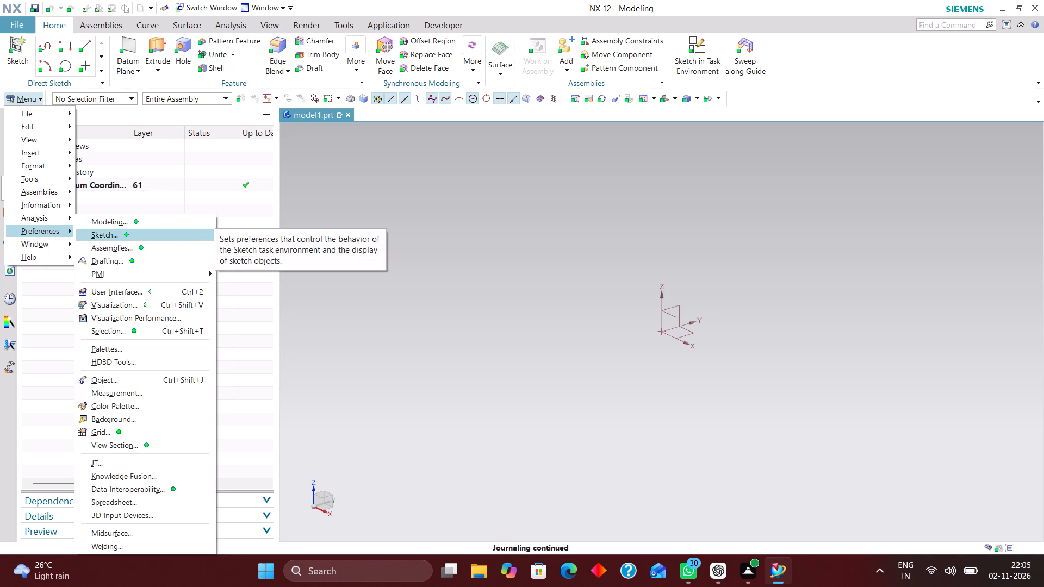
left_click(145, 240)
left_click(118, 141)
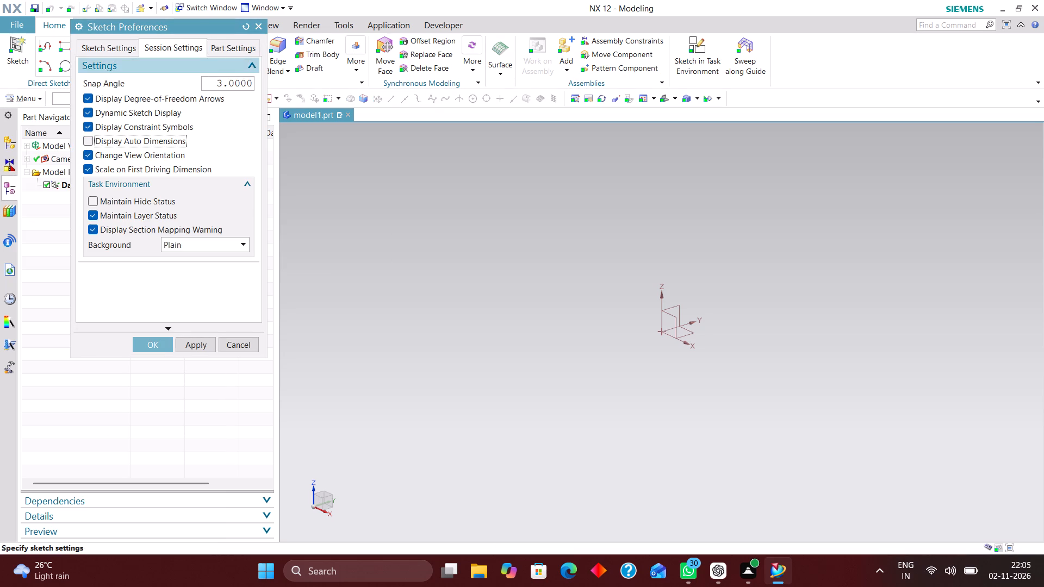
left_click(106, 52)
left_click(126, 157)
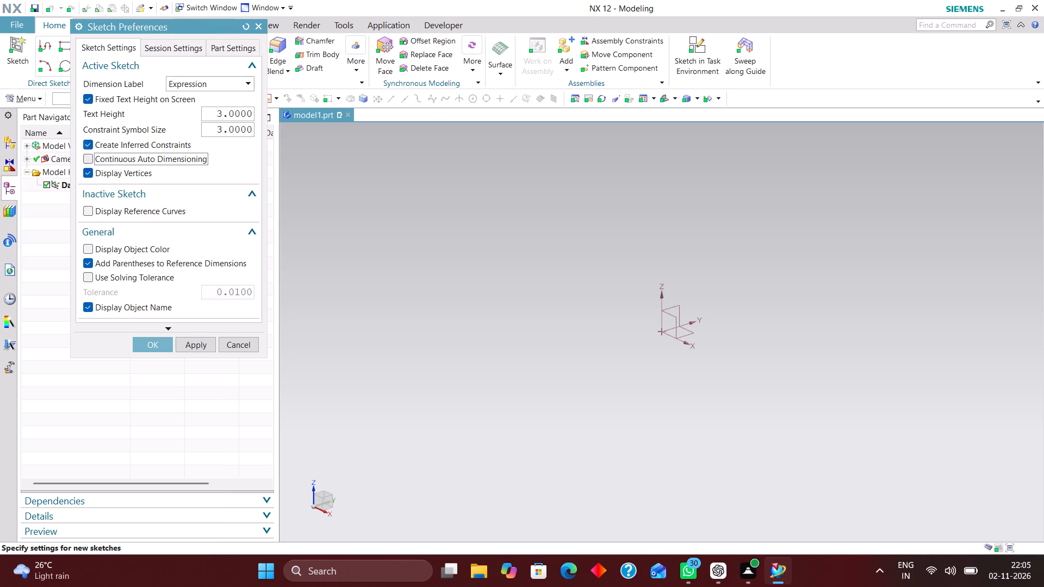
left_click(207, 86)
left_click(202, 122)
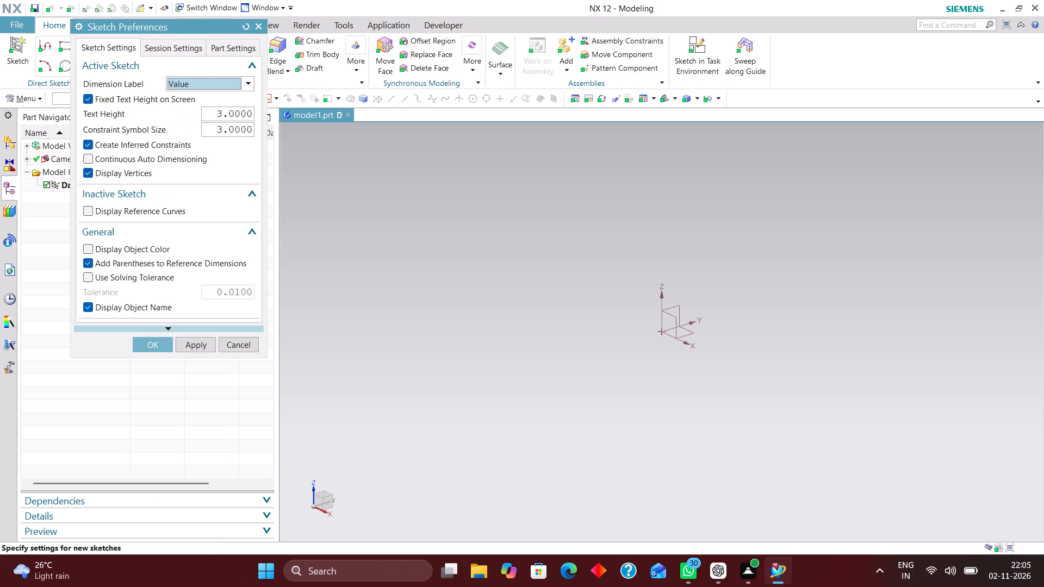
left_click(155, 343)
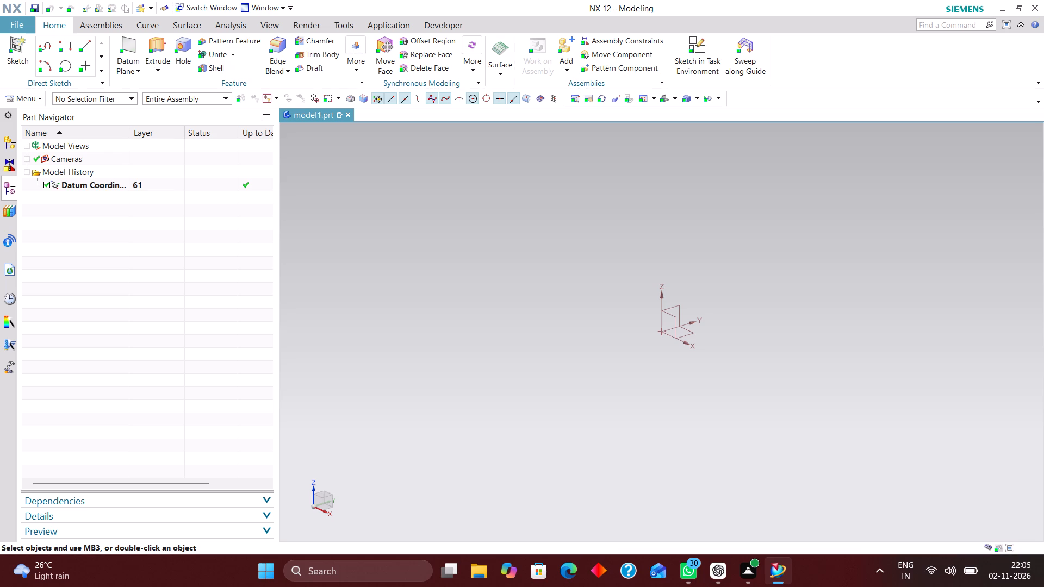
Create a task-environment sketch on the YZ plane of the datum coordinate system.
left_click(700, 47)
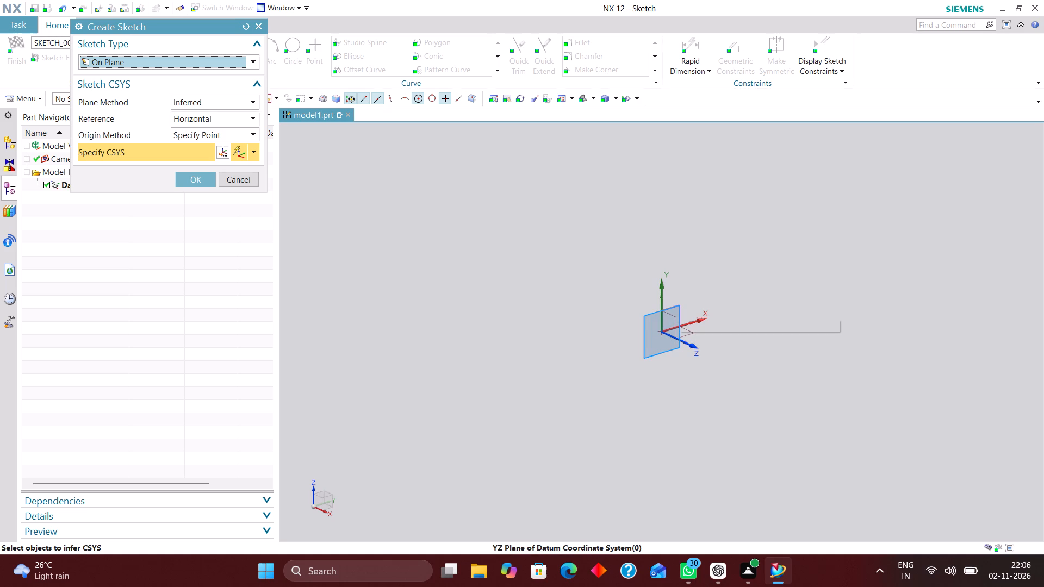
left_click(675, 304)
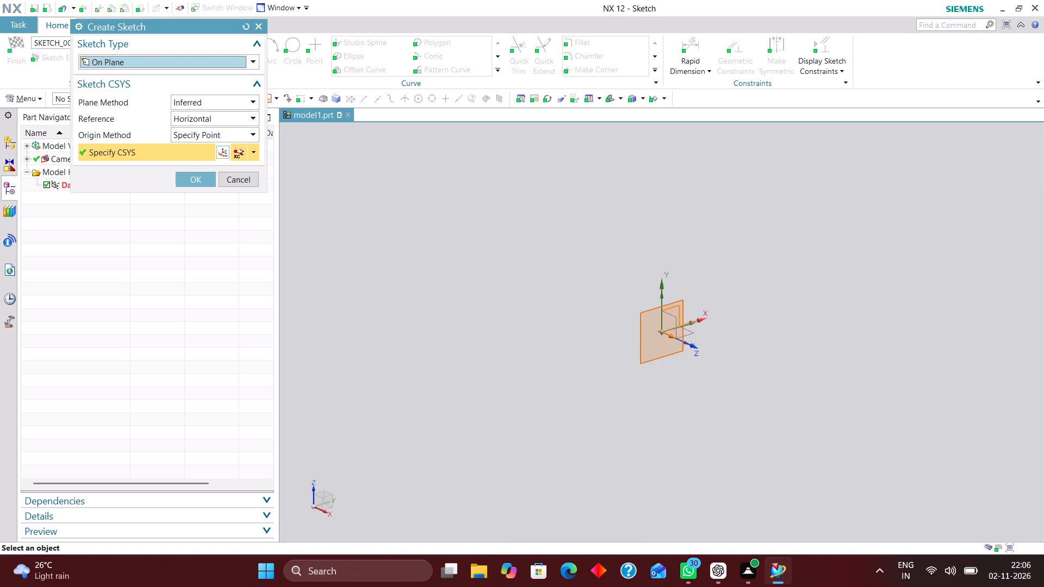
left_click(190, 180)
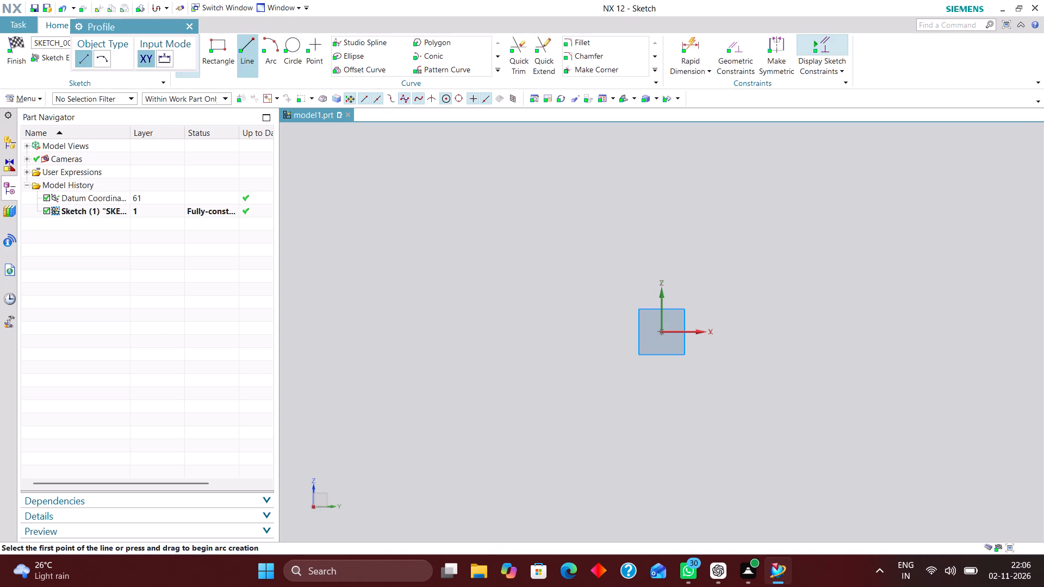
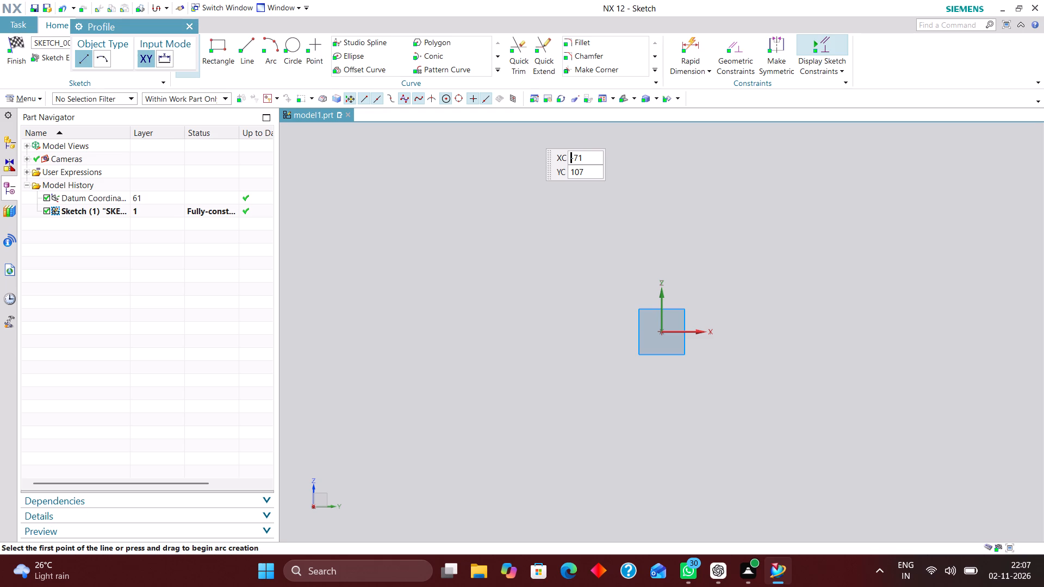
Finish the empty YZ-plane sketch without drawing anything and delete it from the model history.
left_click(190, 29)
left_click(29, 48)
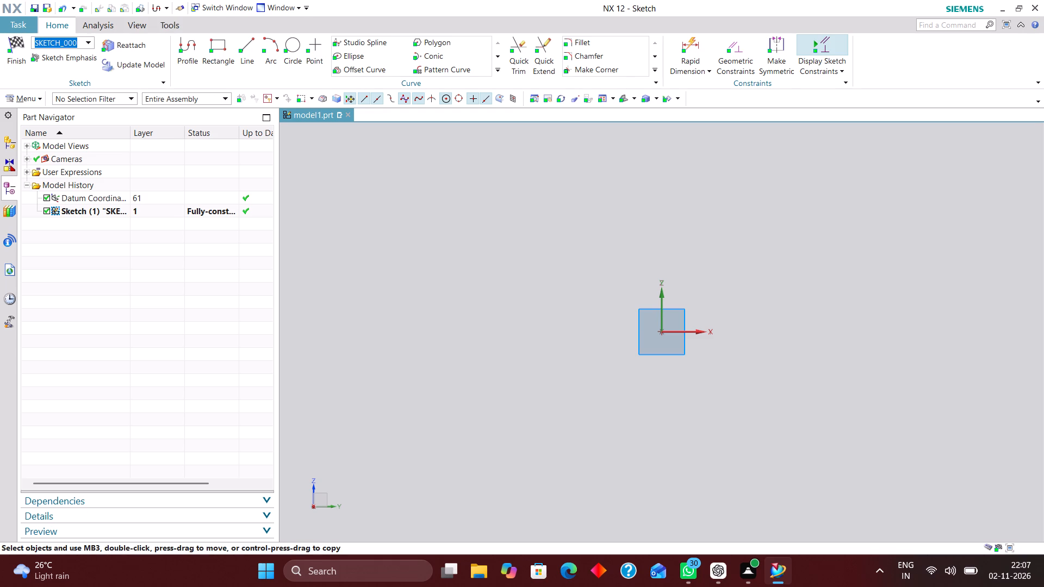
left_click(188, 215)
right_click(169, 213)
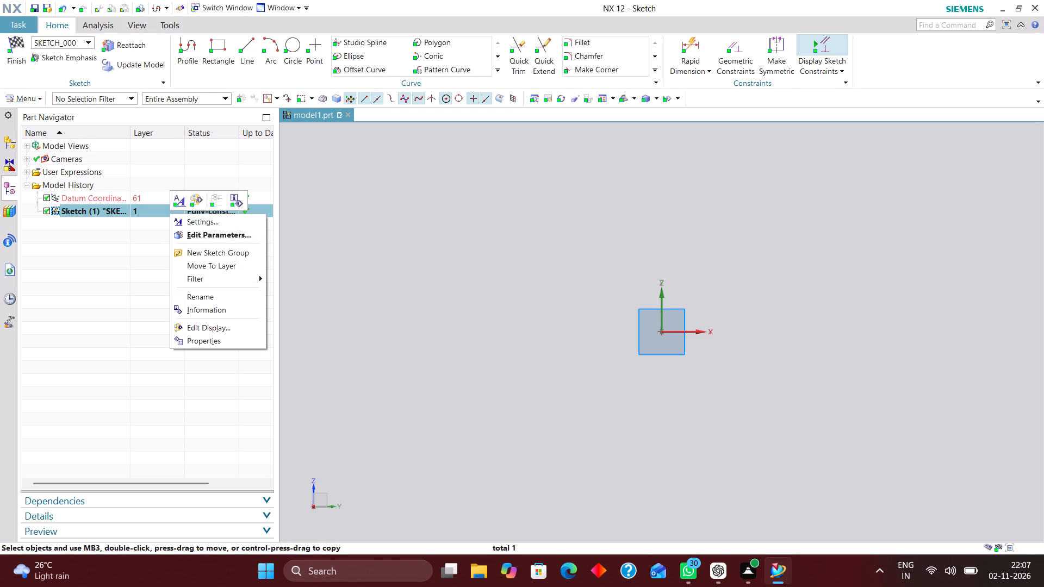
left_click(22, 49)
left_click(156, 213)
right_click(153, 213)
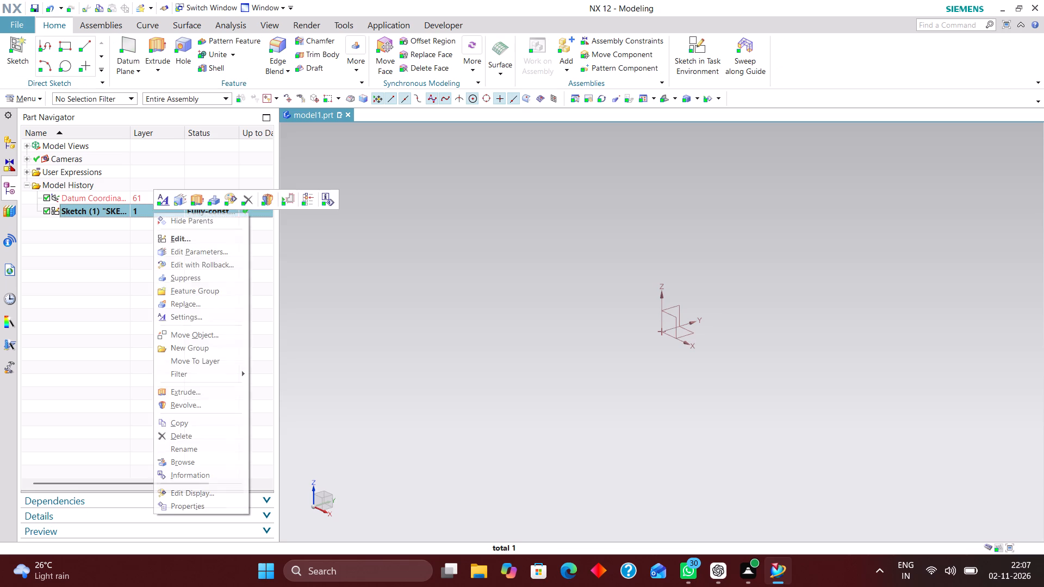
left_click(247, 198)
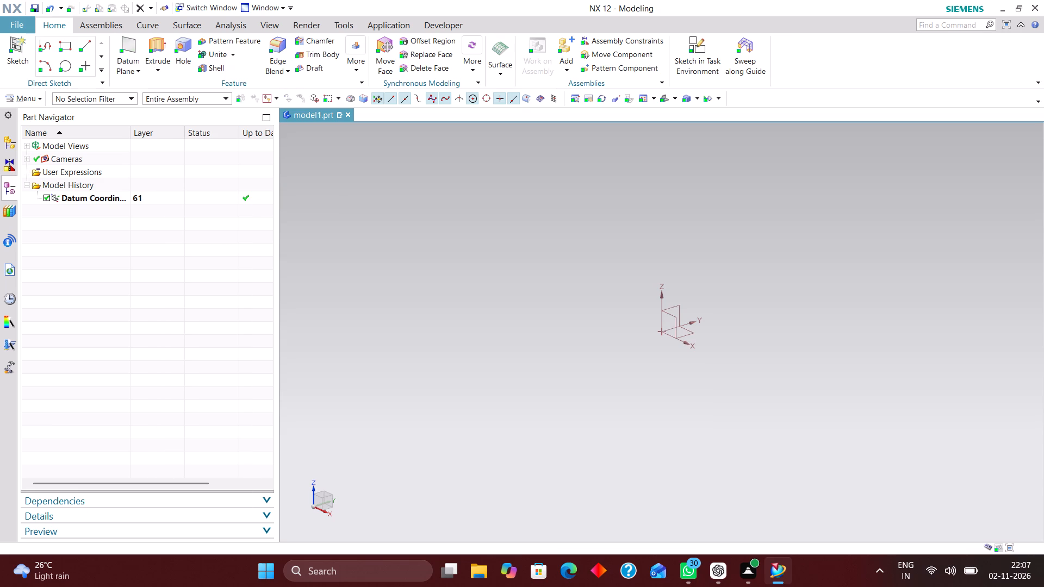
Create a new task-environment sketch on the YZ plane of the datum coordinate system.
left_click(695, 45)
left_click(673, 303)
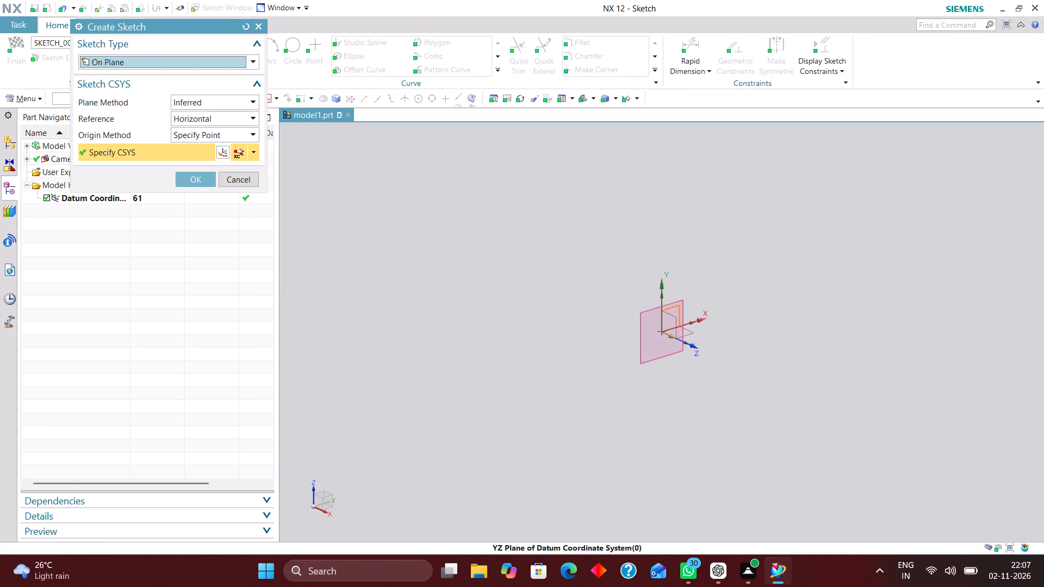
left_click(202, 180)
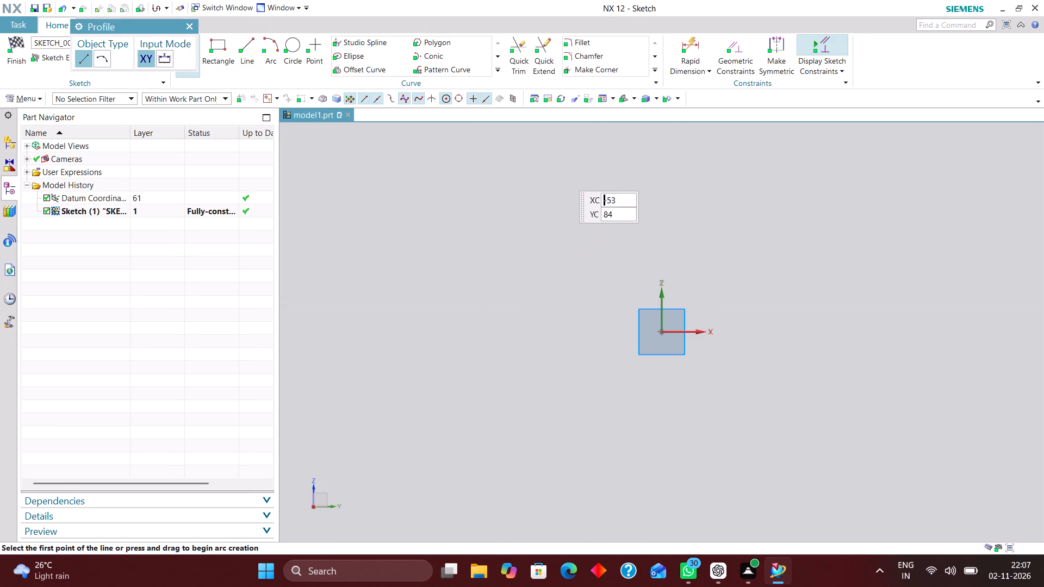
Sketch a rectangle about 183 mm wide by two corners, enclosing the sketch origin.
left_click(221, 43)
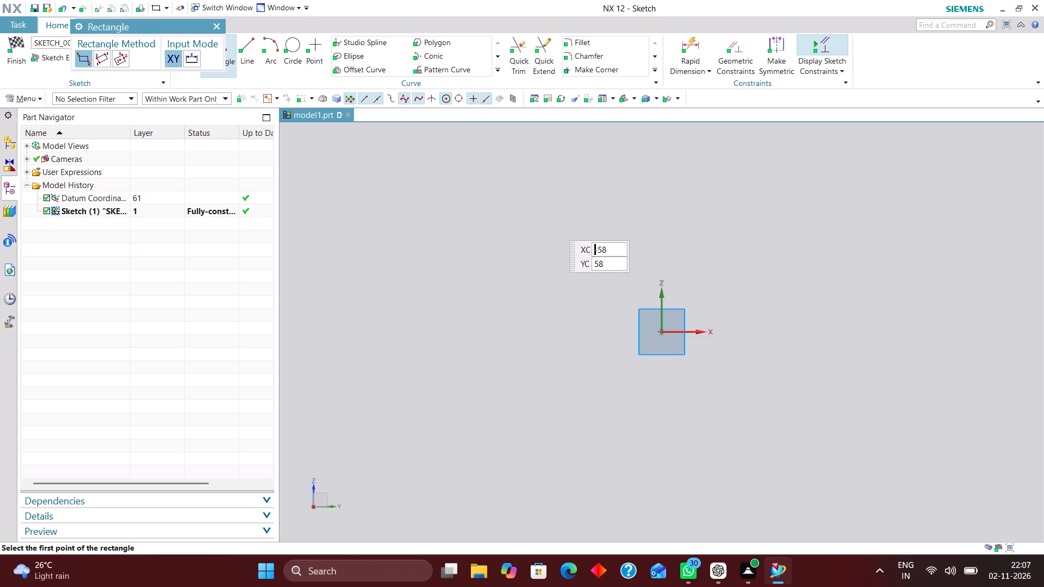
left_click(517, 195)
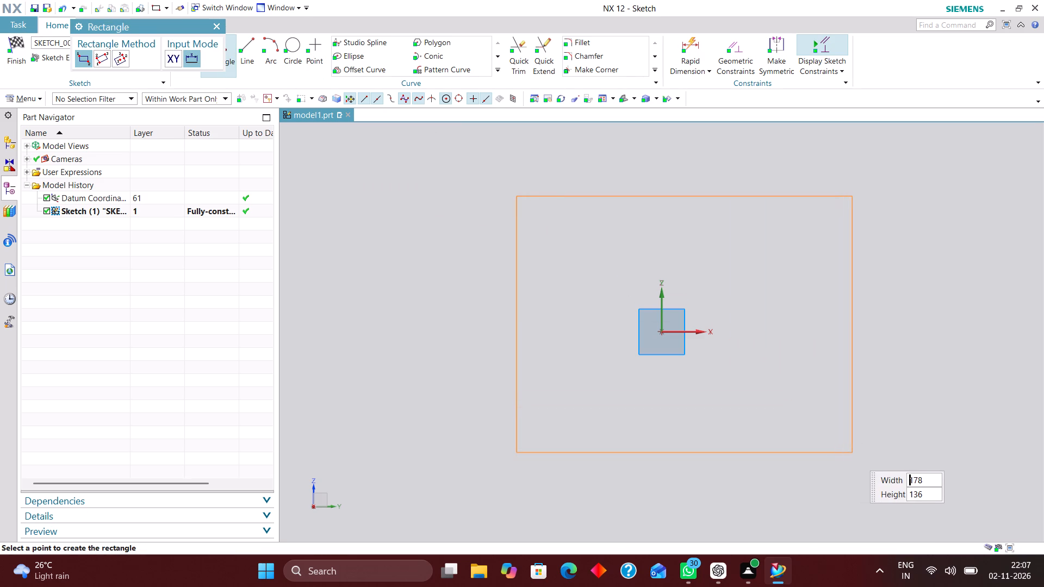
left_click(862, 457)
Centre the rectangle on the origin with midpoint constraints from its top edge to the vertical axis and its right edge to the horizontal axis.
left_click(744, 41)
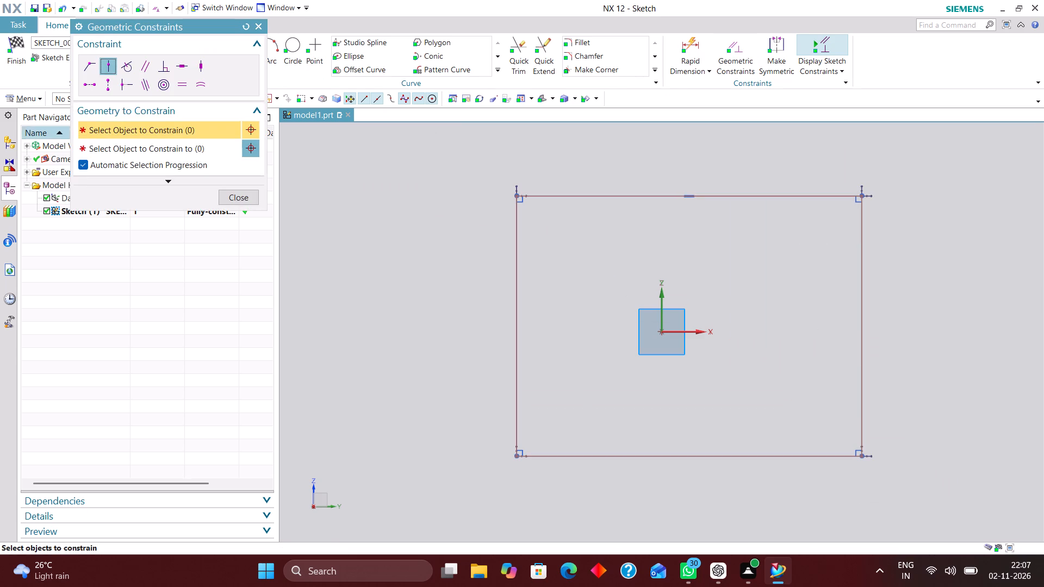
left_click(691, 193)
left_click(660, 296)
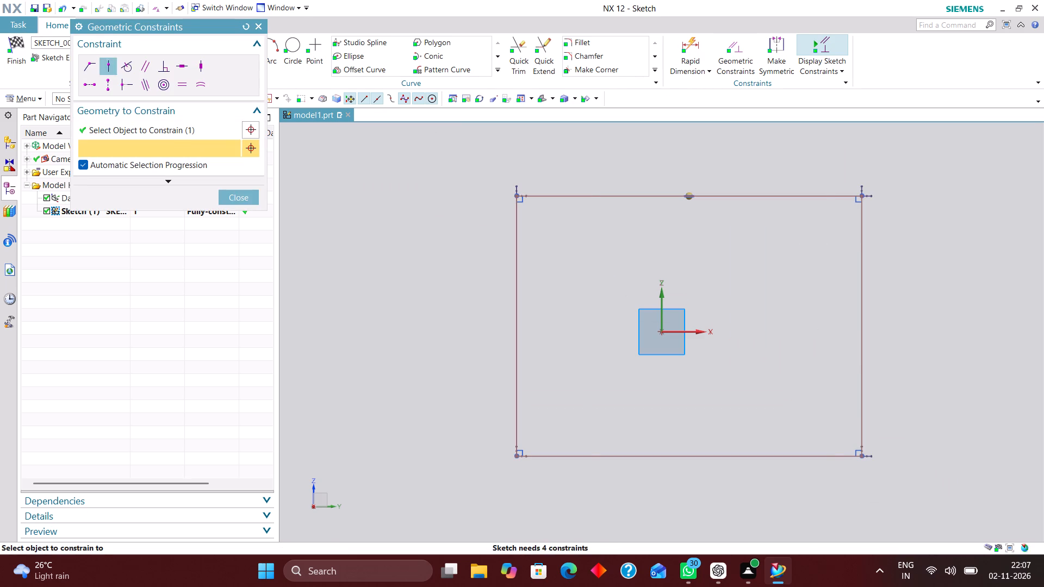
left_click(837, 329)
left_click(691, 333)
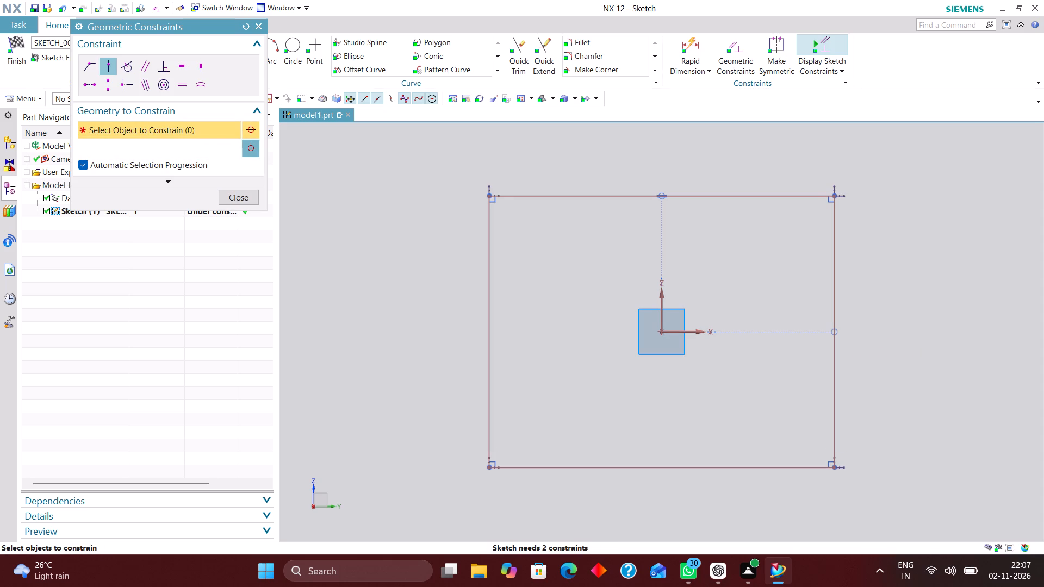
left_click(231, 197)
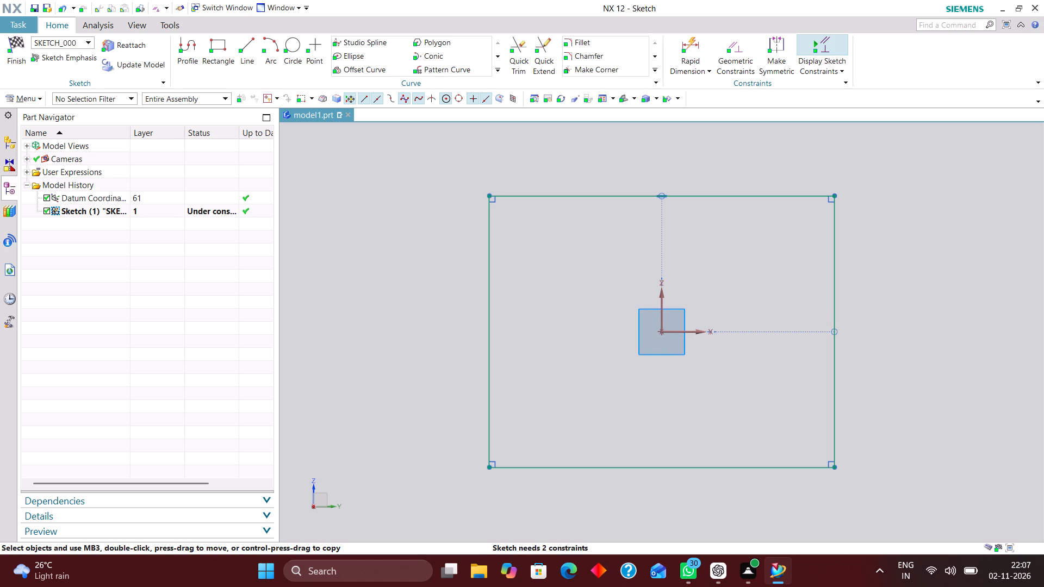
Dimension the rectangle 70 mm wide and 60 mm high, and finish the sketch.
left_click(686, 43)
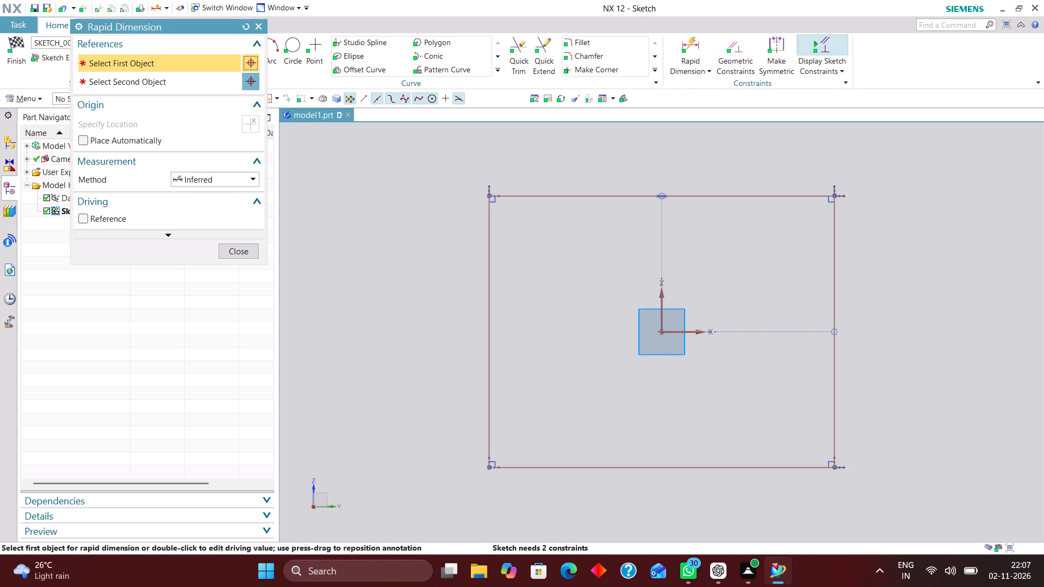
left_click(725, 469)
left_click(678, 507)
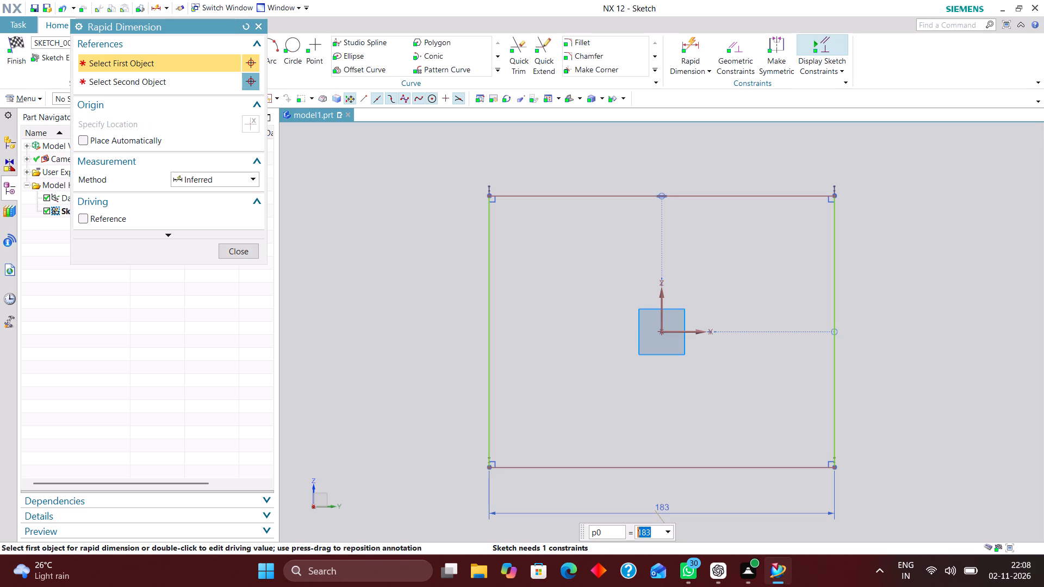
type("70")
key("Return")
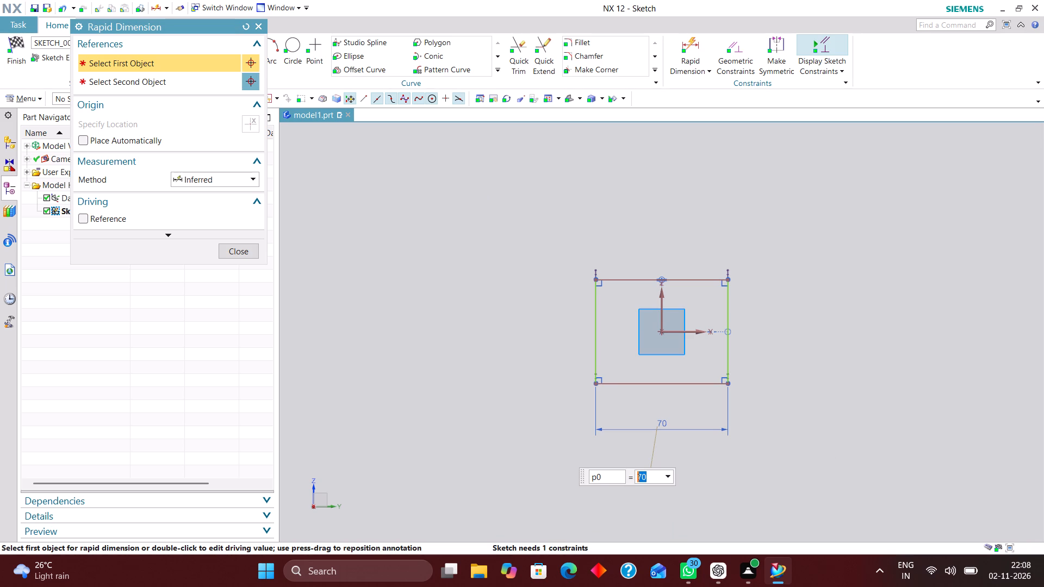
left_click(729, 362)
left_click(801, 333)
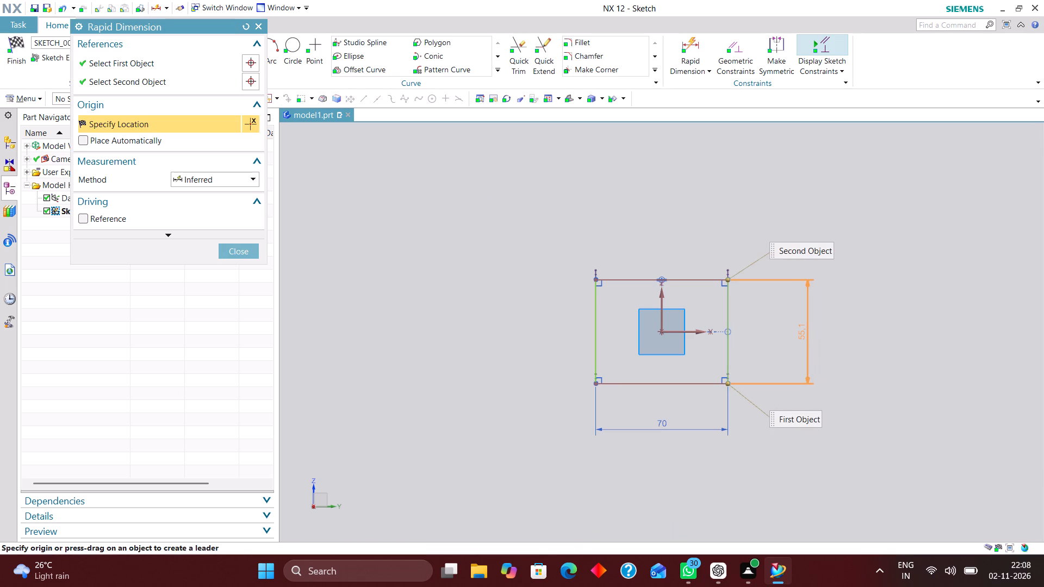
type("60")
key("Return")
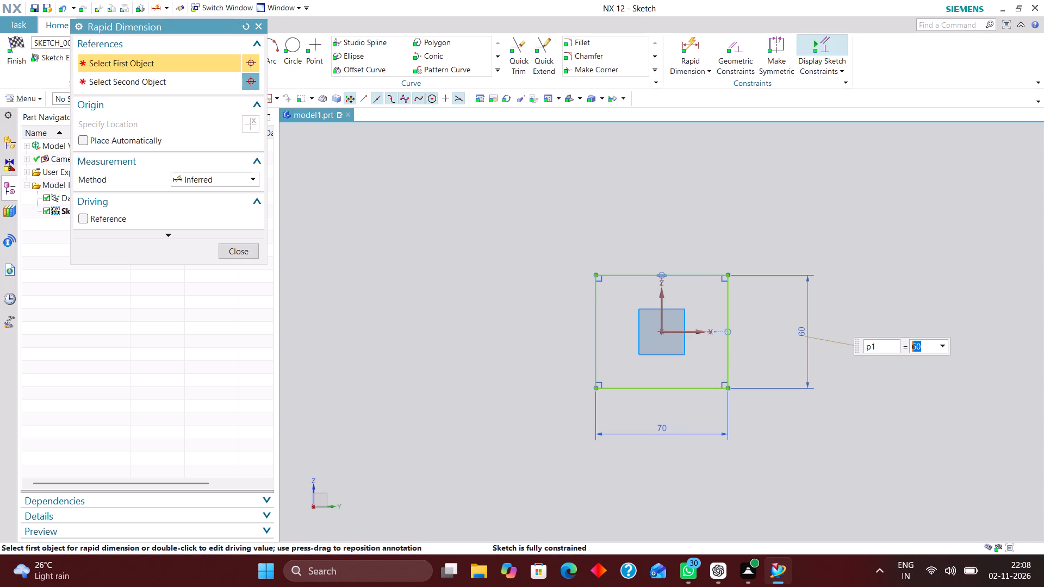
left_click(240, 252)
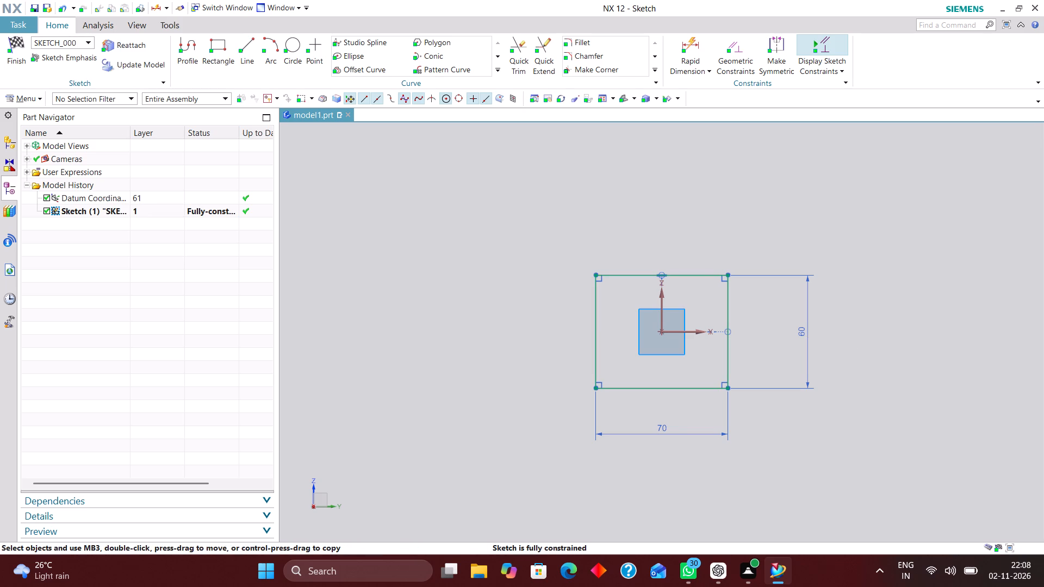
left_click(17, 39)
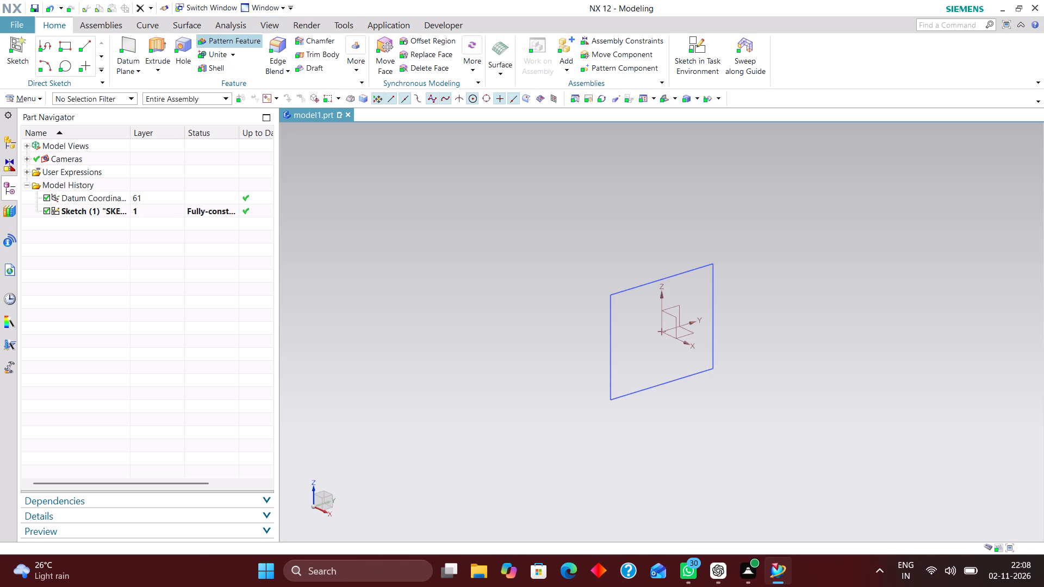
Extrude the rectangle as a solid block with a Symmetric Value limit of 30 mm and no Boolean.
left_click(161, 45)
left_click(618, 289)
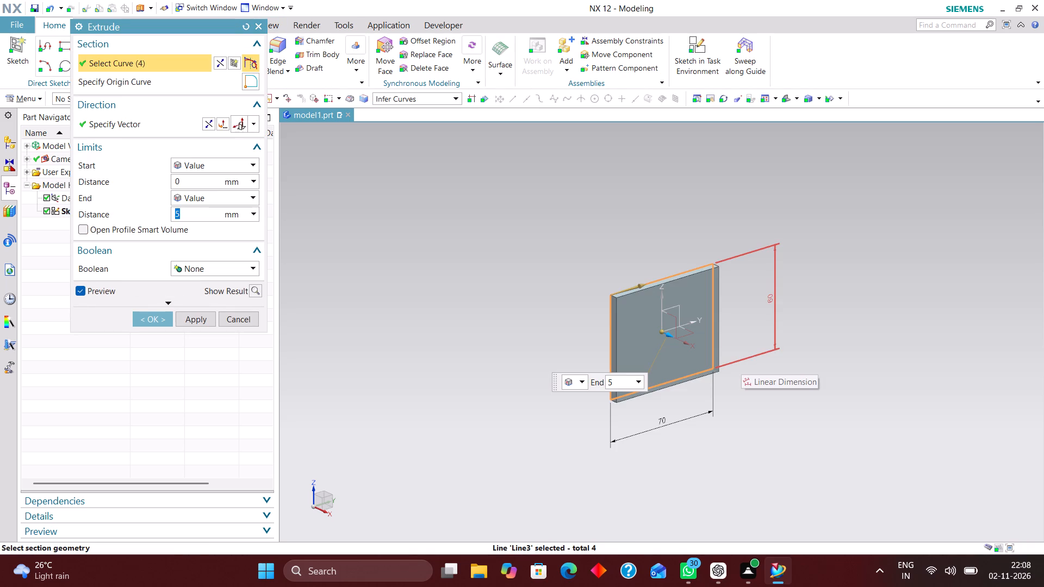
left_click(232, 168)
left_click(238, 190)
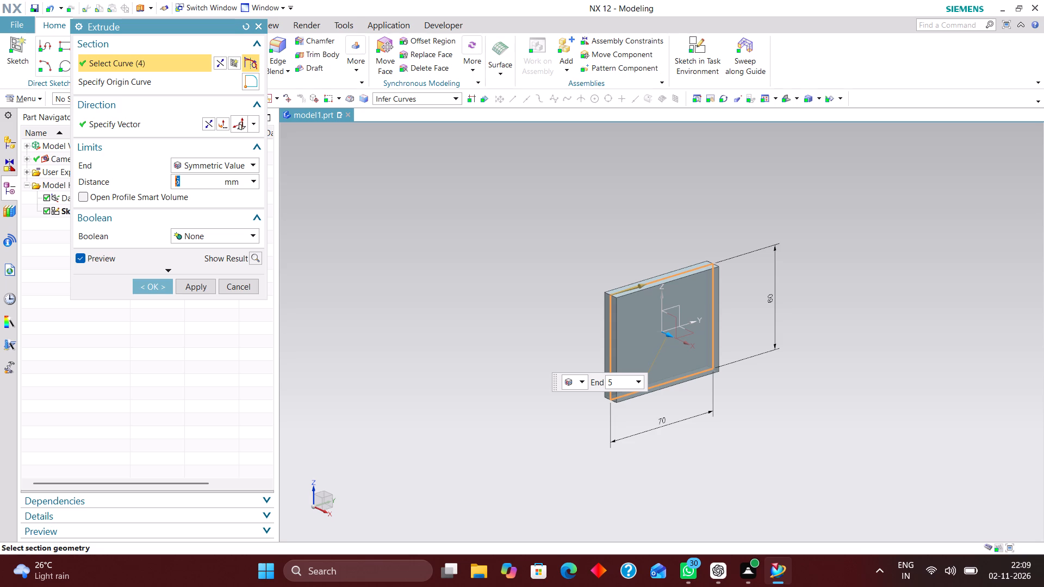
type("30")
key("Return")
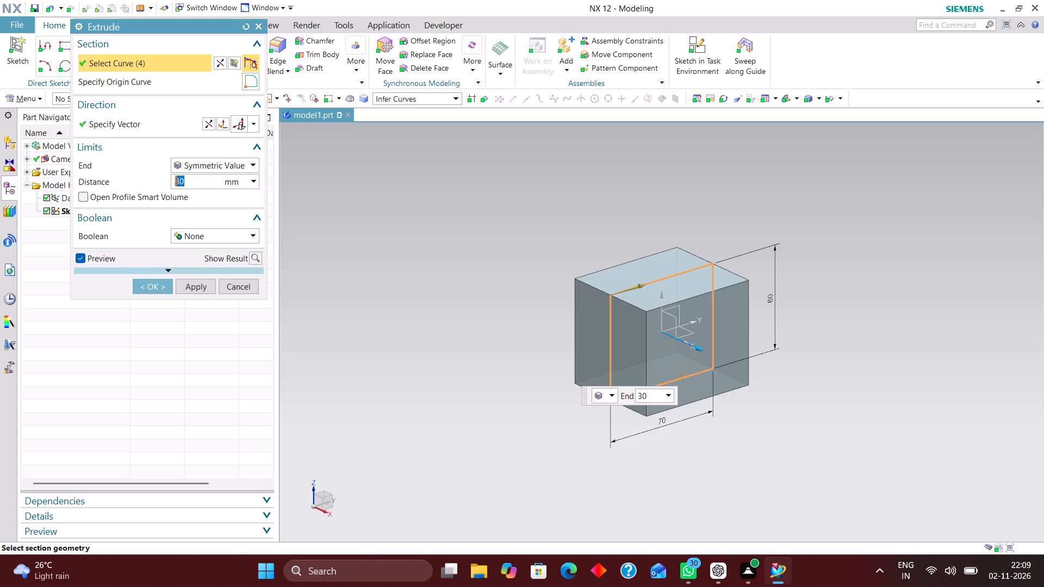
left_click(160, 289)
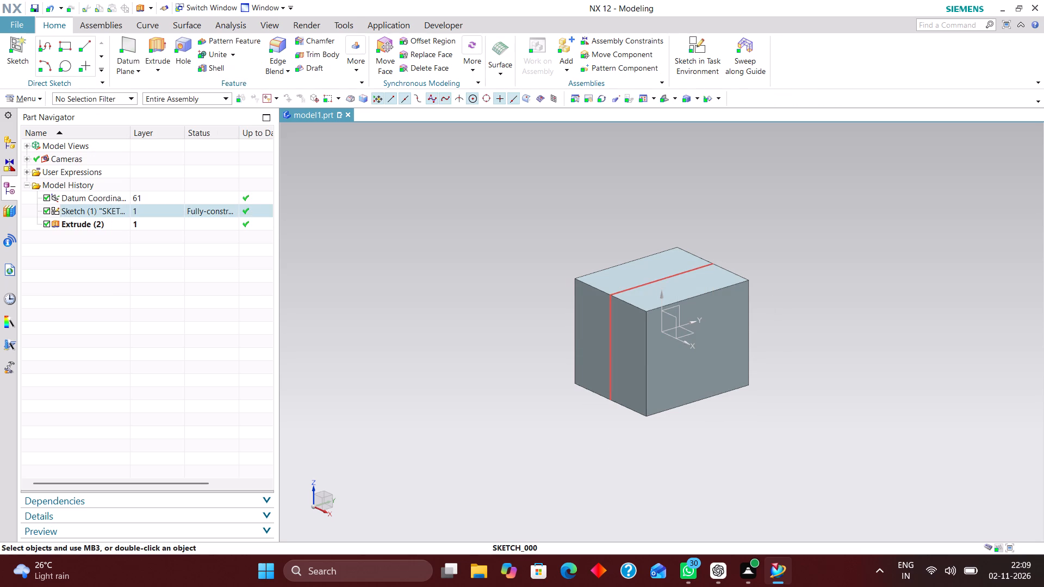
Hide the rectangle sketch inside the extruded block.
right_click_drag(610, 332, 610, 387)
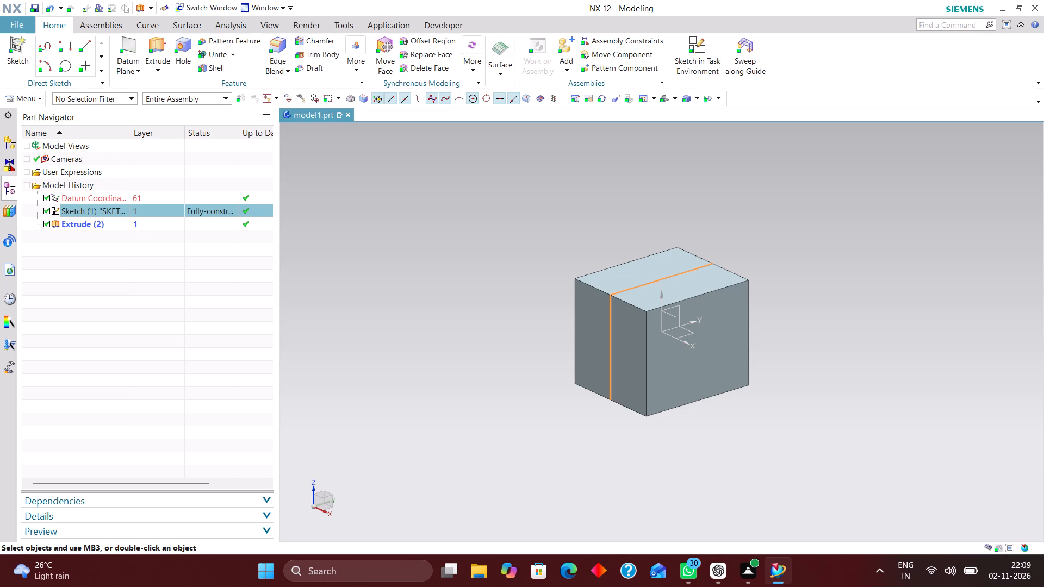
Create a second task-environment sketch on the datum coordinate system's YZ plane through the block.
left_click(695, 45)
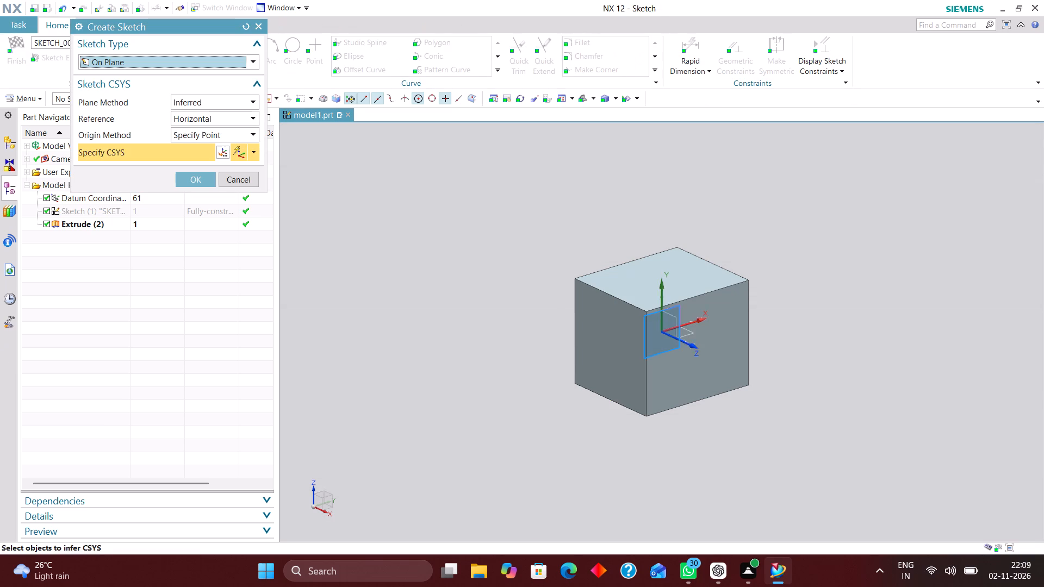
scroll(671, 312, "up", 5)
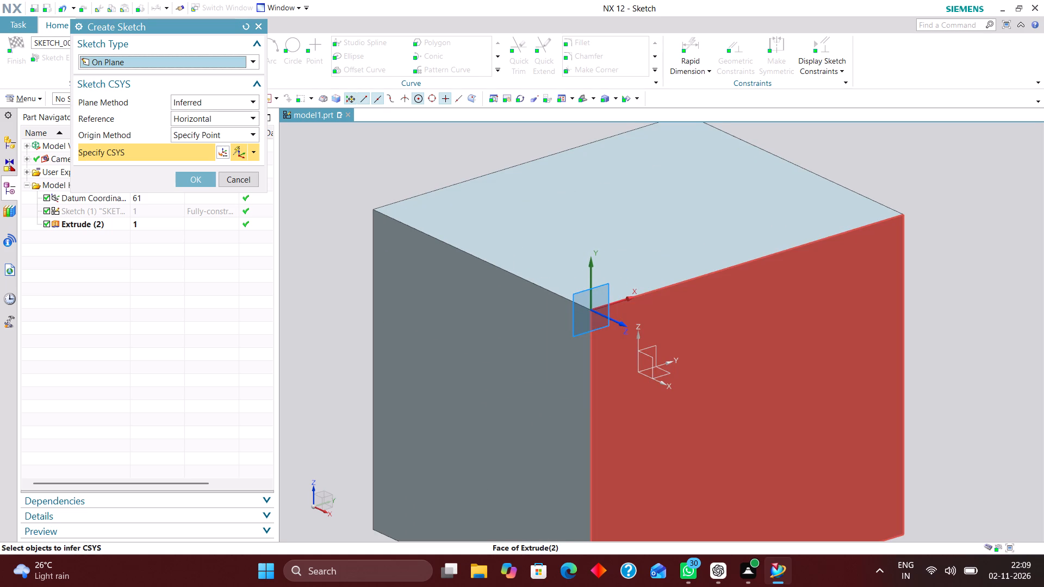
left_click(649, 349)
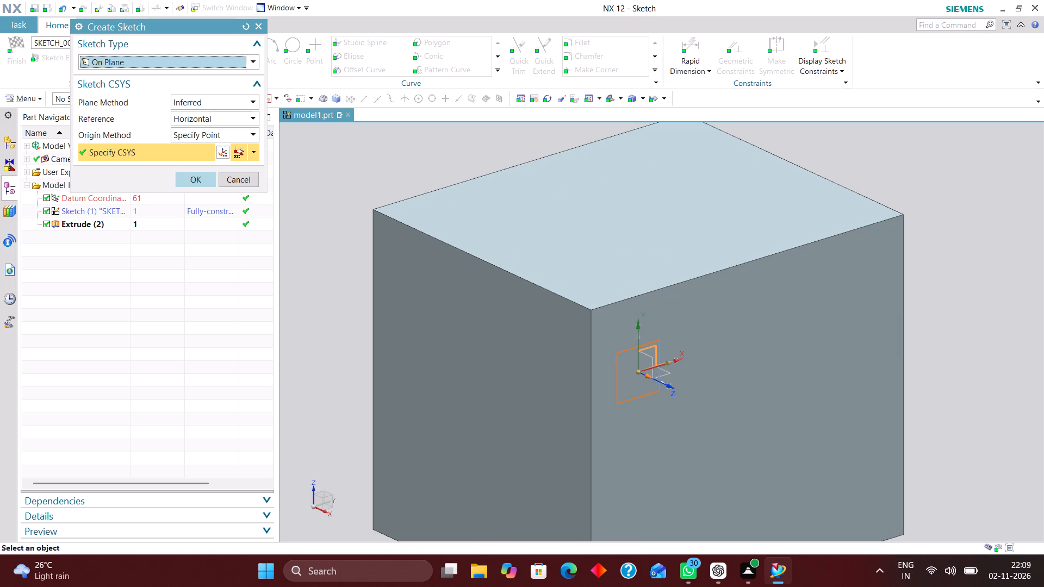
left_click(190, 175)
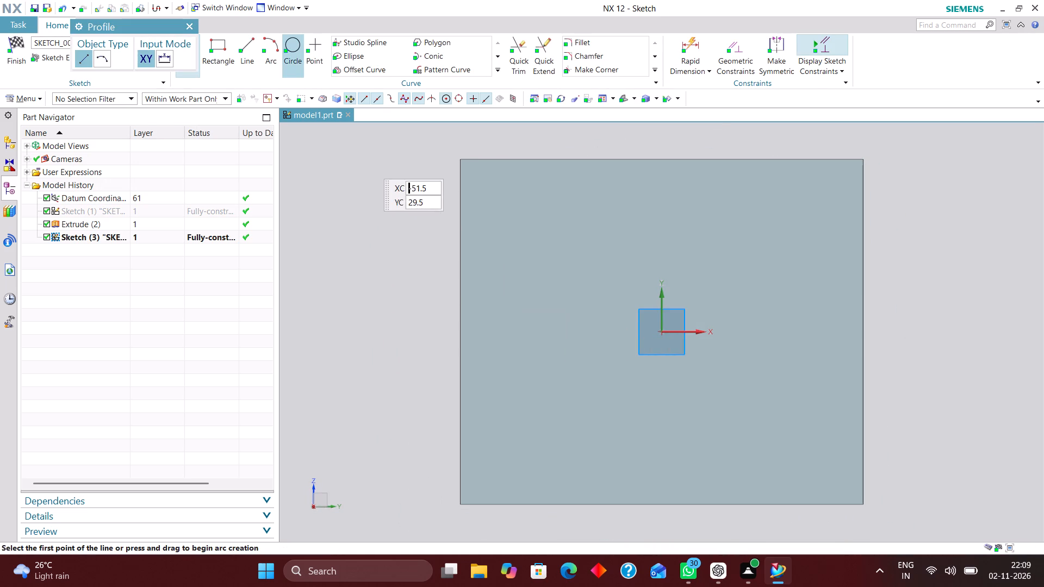
Sketch a circle centred directly below the origin, about 20 mm above the block's bottom edge.
left_click(289, 43)
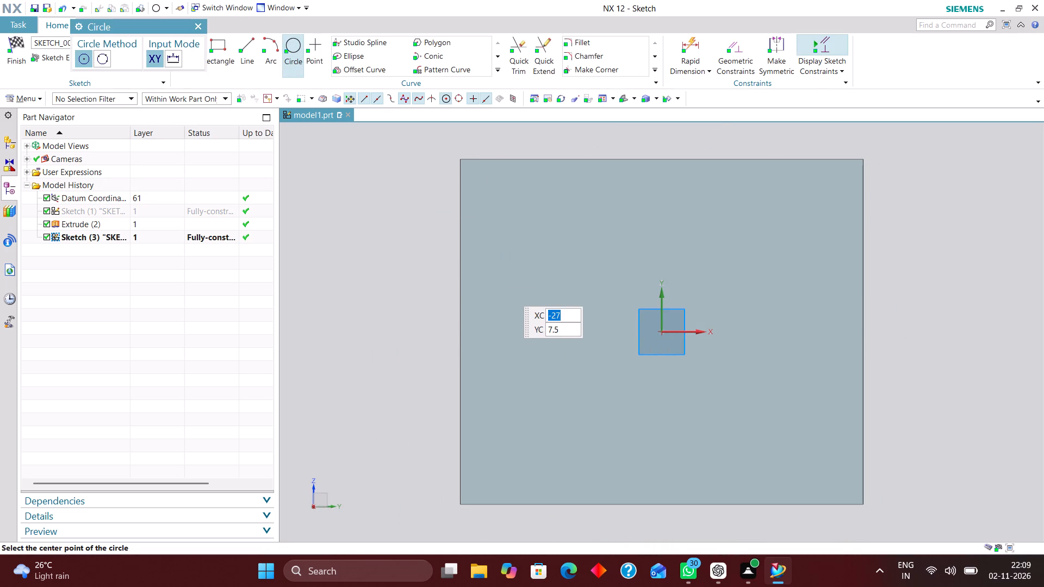
left_click(662, 391)
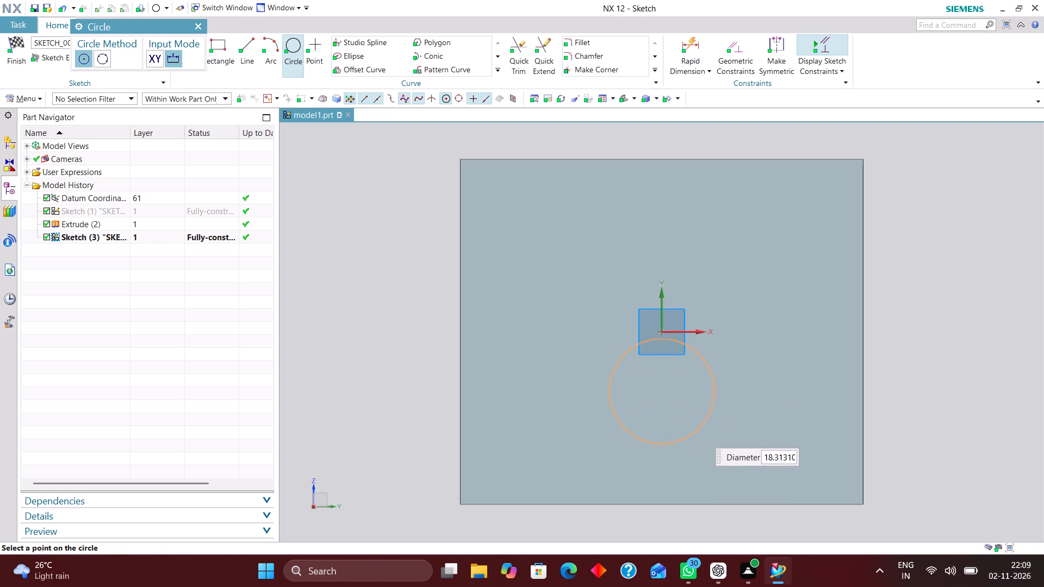
left_click(691, 422)
Dimension the circle's centre at 15 mm above the block's bottom edge.
left_click(685, 41)
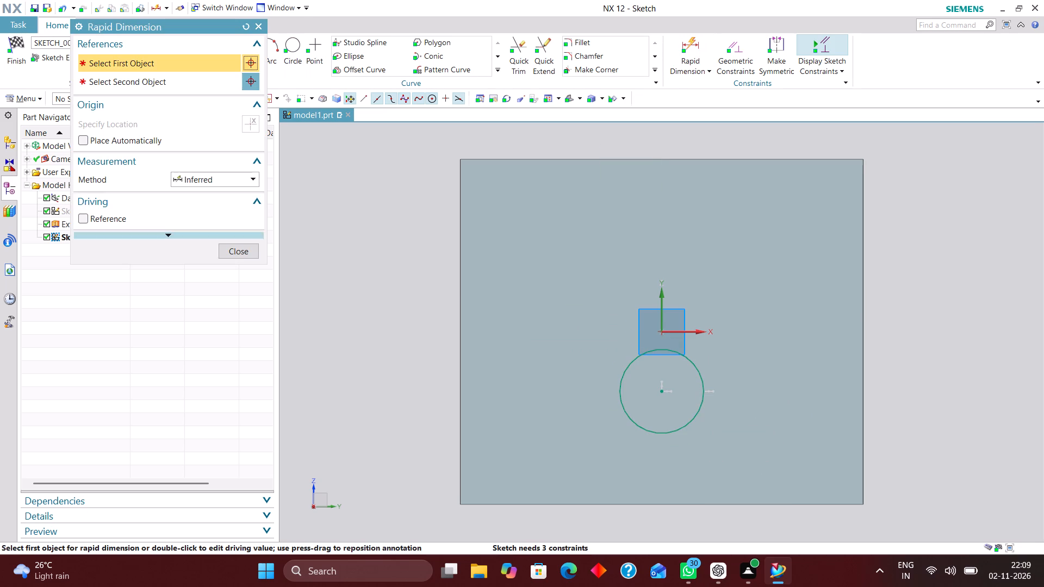
scroll(364, 227, "down", 1)
scroll(683, 328, "up", 1)
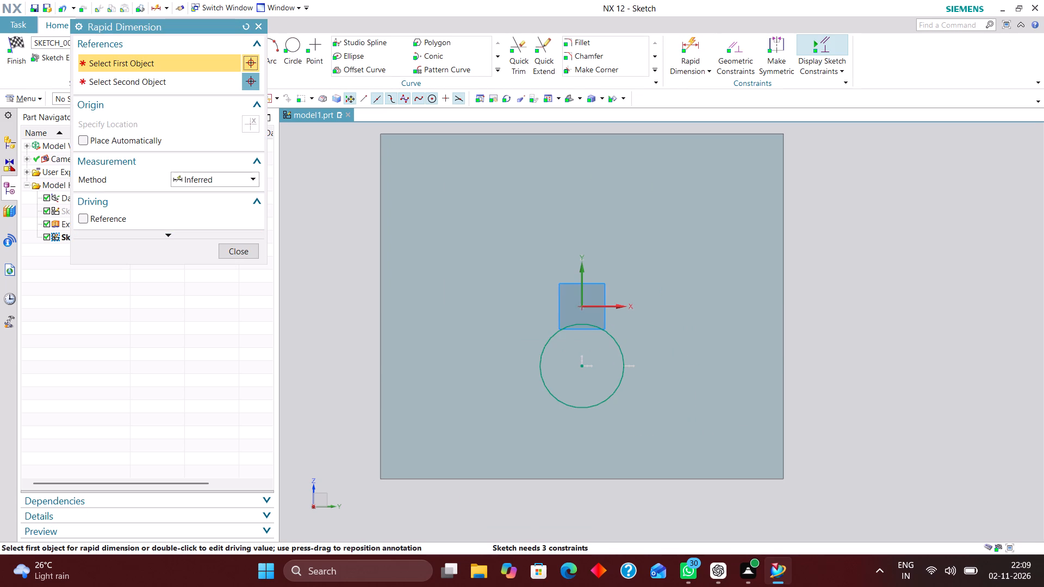
left_click(633, 477)
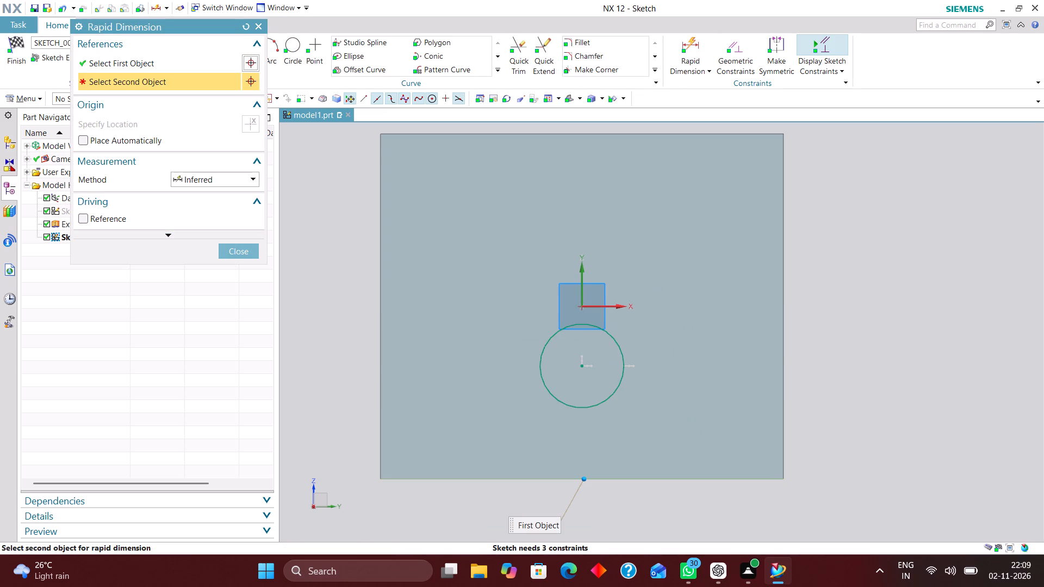
left_click(581, 365)
left_click(855, 418)
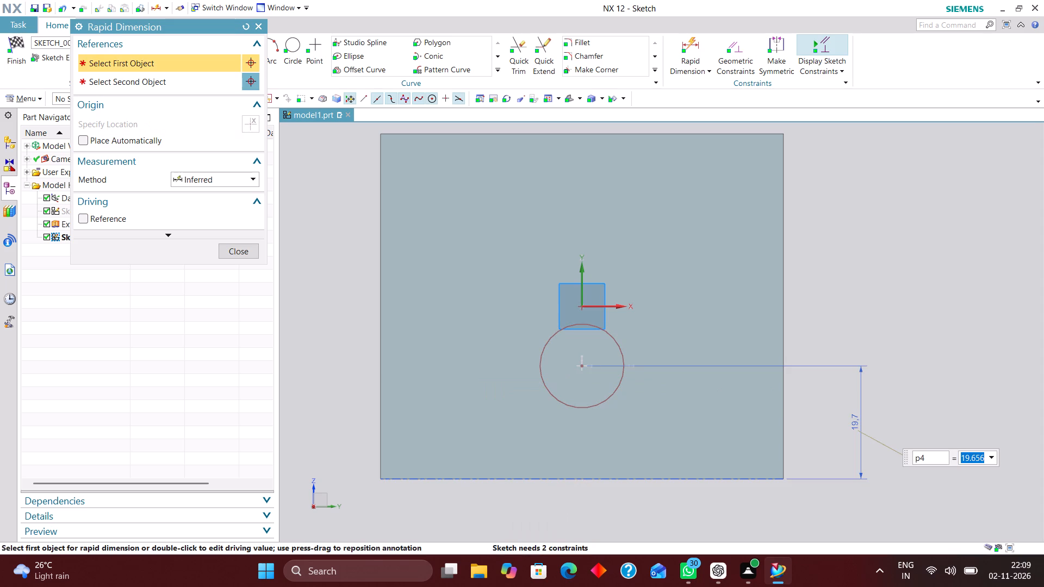
type("15")
key("Return")
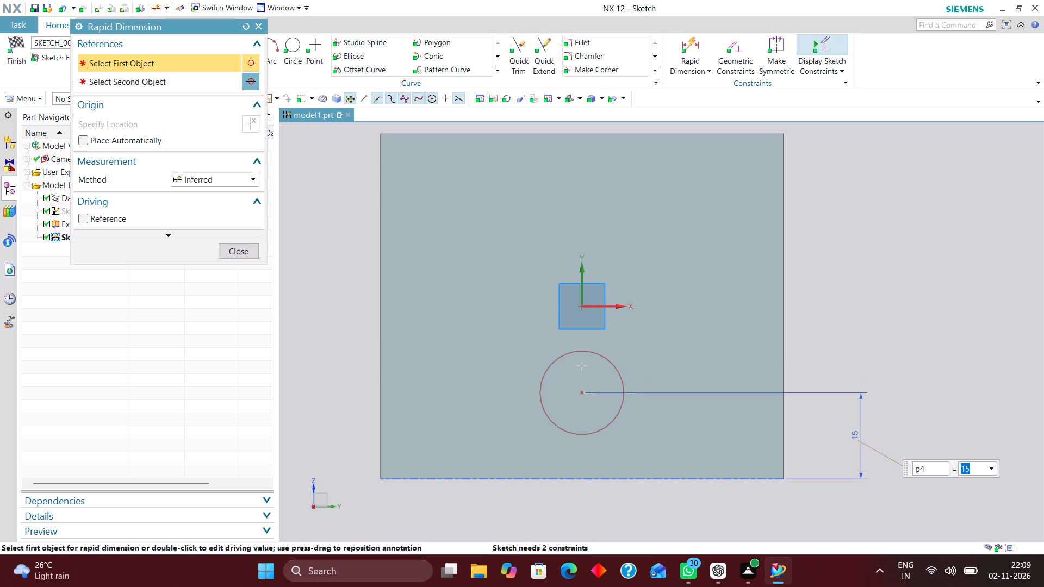
Constrain the circle's centre to lie on the sketch's vertical Y axis with a Point on Curve constraint.
left_click(736, 47)
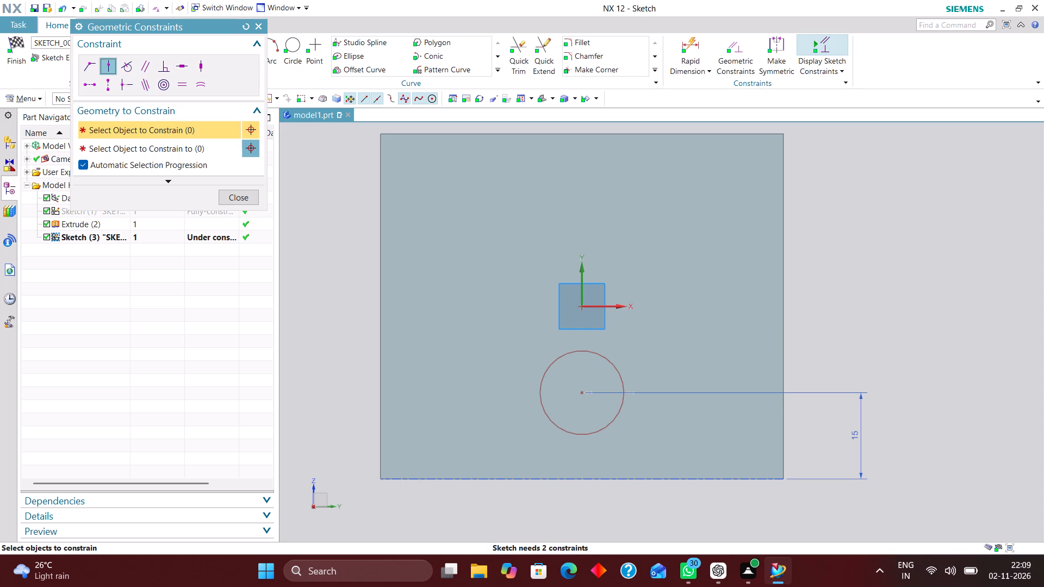
left_click(579, 396)
left_click(581, 295)
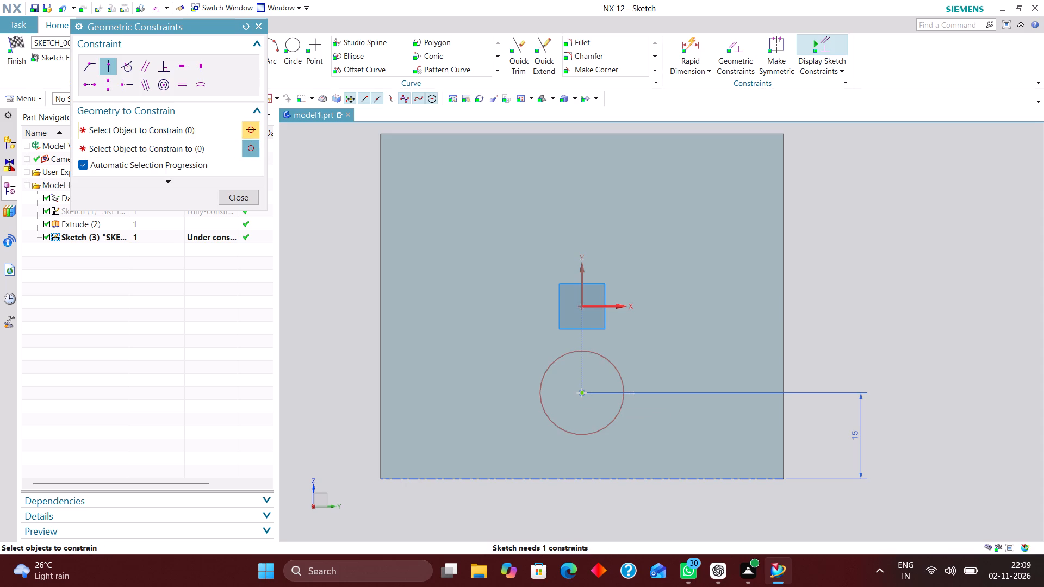
left_click(243, 198)
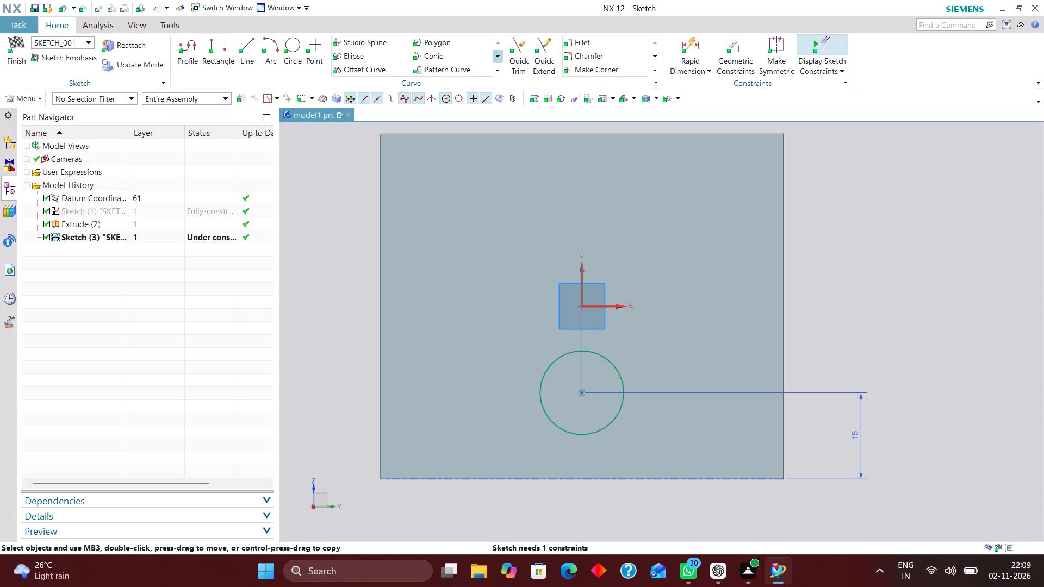
Sketch two vertical lines, about 21 and 22 mm long, one on each side of the circle and crossing the block's bottom edge.
left_click(252, 41)
left_click(528, 404)
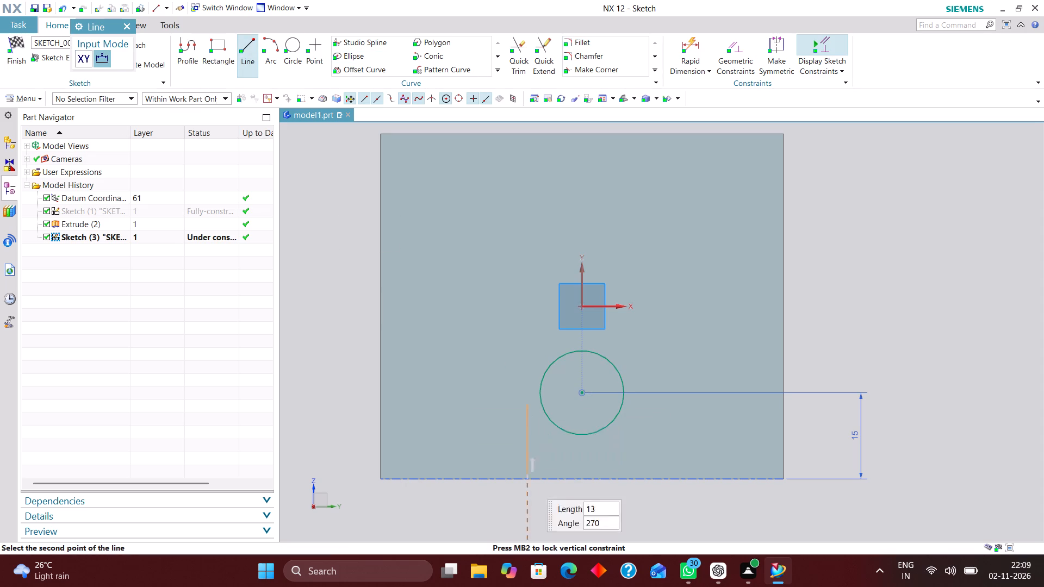
left_click(525, 526)
left_click(639, 405)
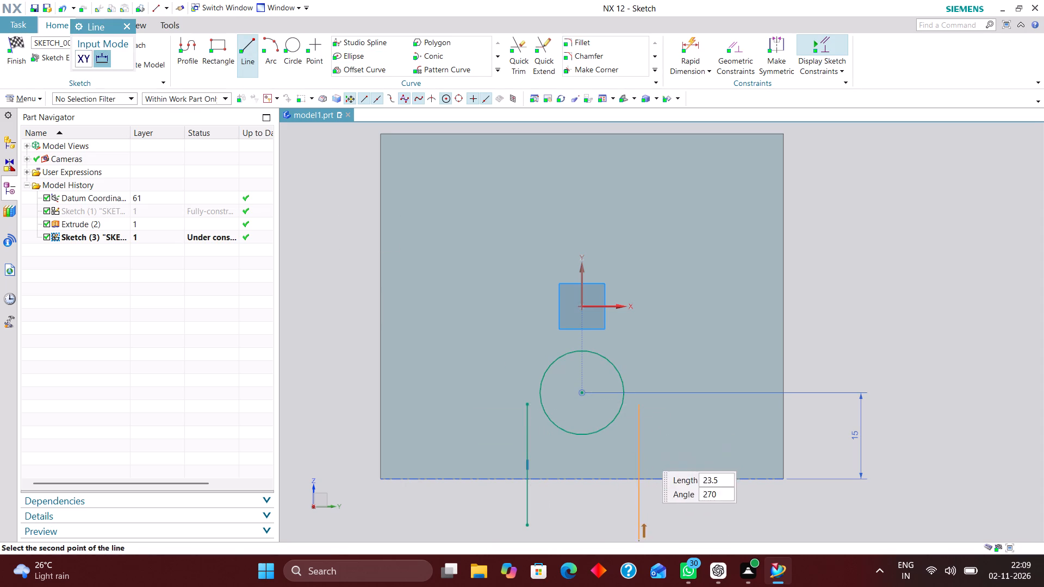
left_click(643, 533)
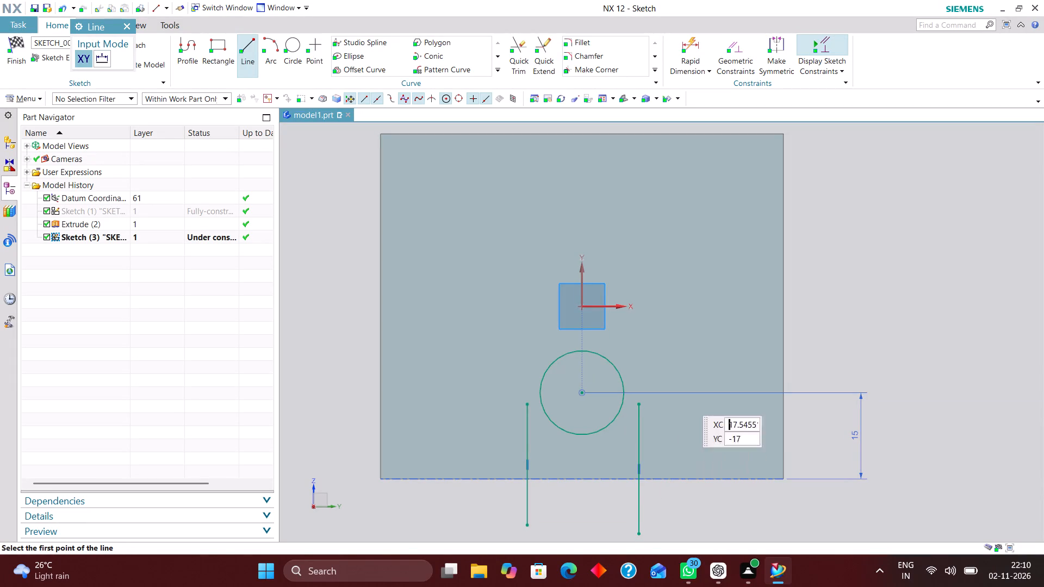
Apply a Radial dimension to the circle and set its radius to 10 mm.
left_click(687, 41)
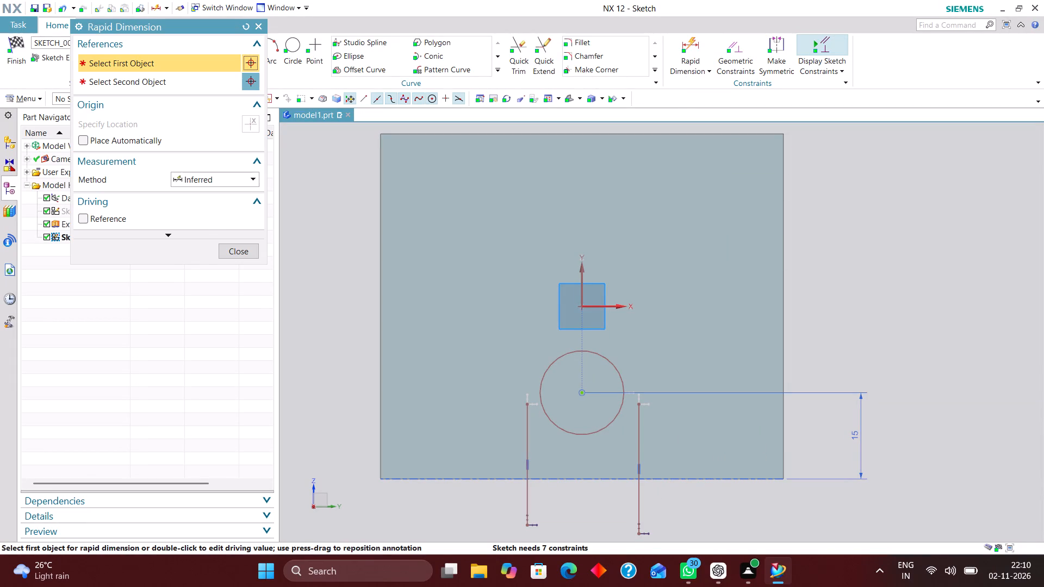
left_click(234, 184)
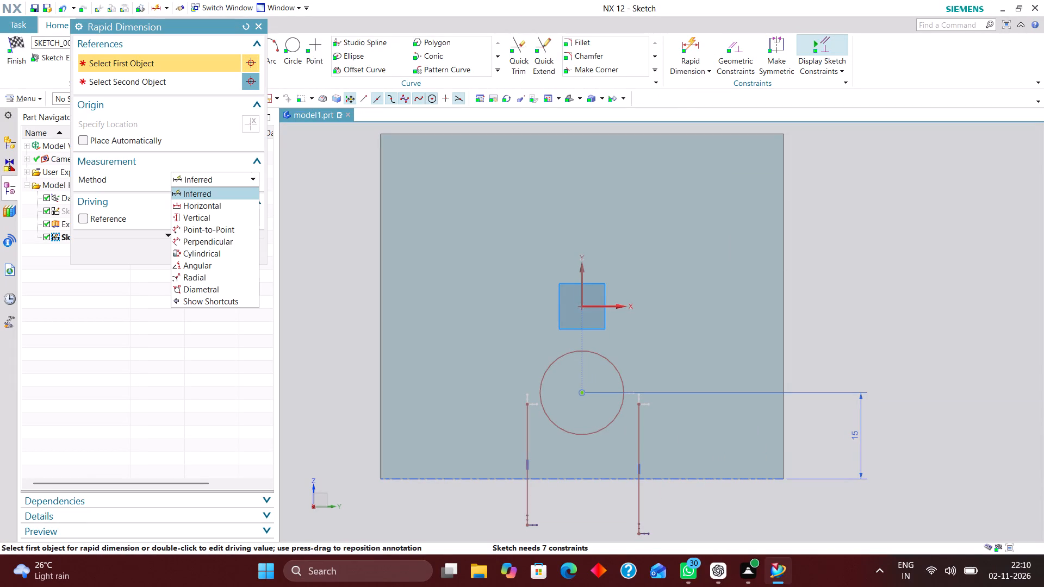
left_click(222, 279)
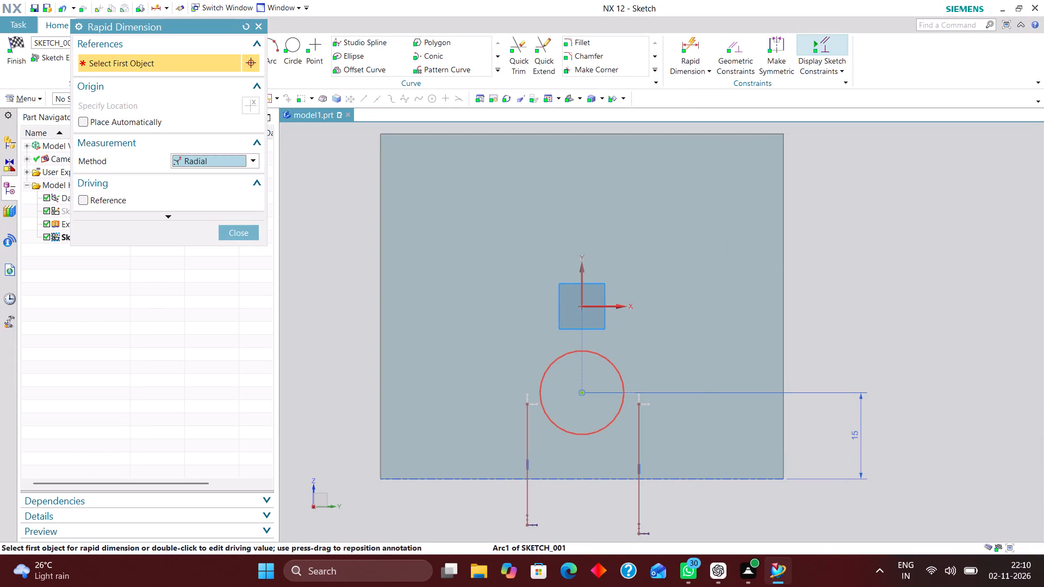
left_click(616, 373)
left_click(633, 339)
type("10")
key("Return")
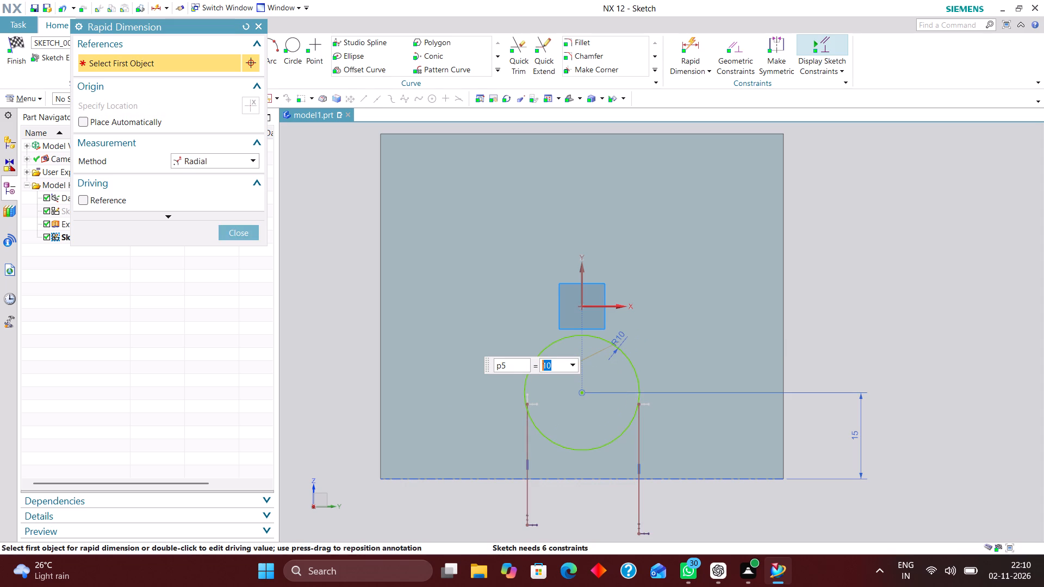
left_click(244, 233)
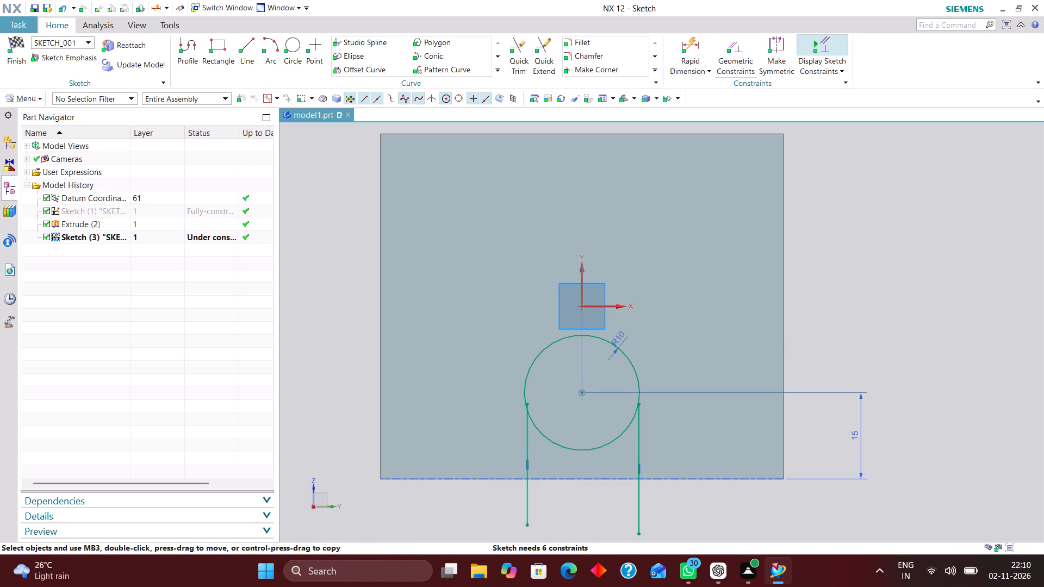
Make both vertical lines tangent to the circle.
left_click(735, 46)
left_click(130, 64)
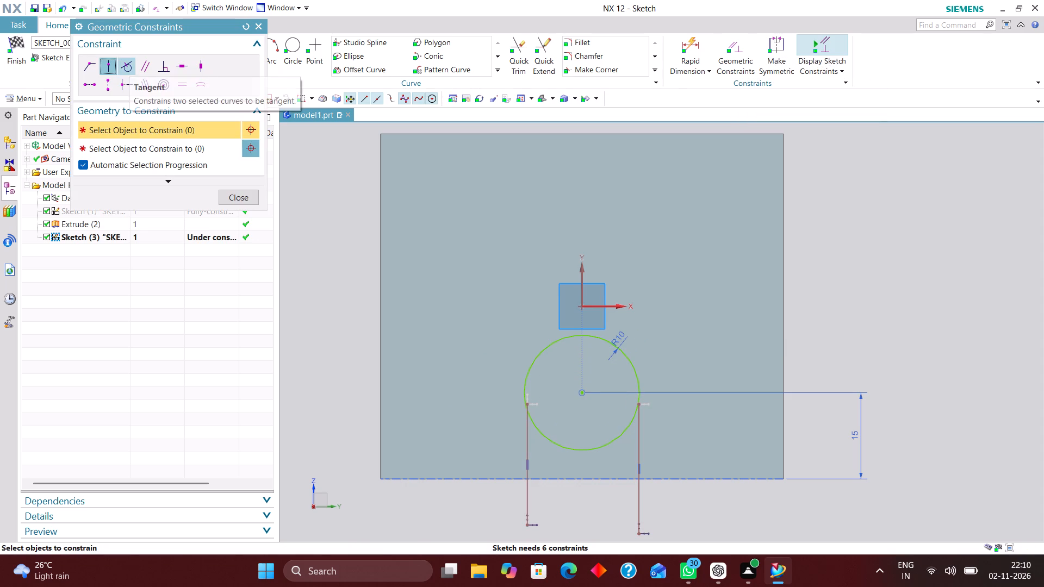
scroll(556, 434, "up", 3)
left_click(532, 442)
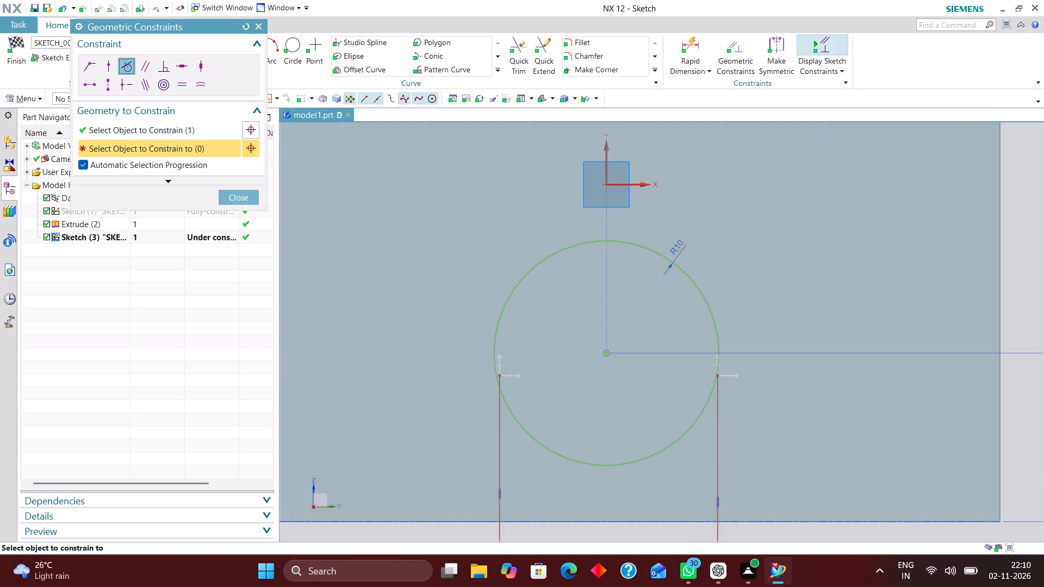
left_click(494, 457)
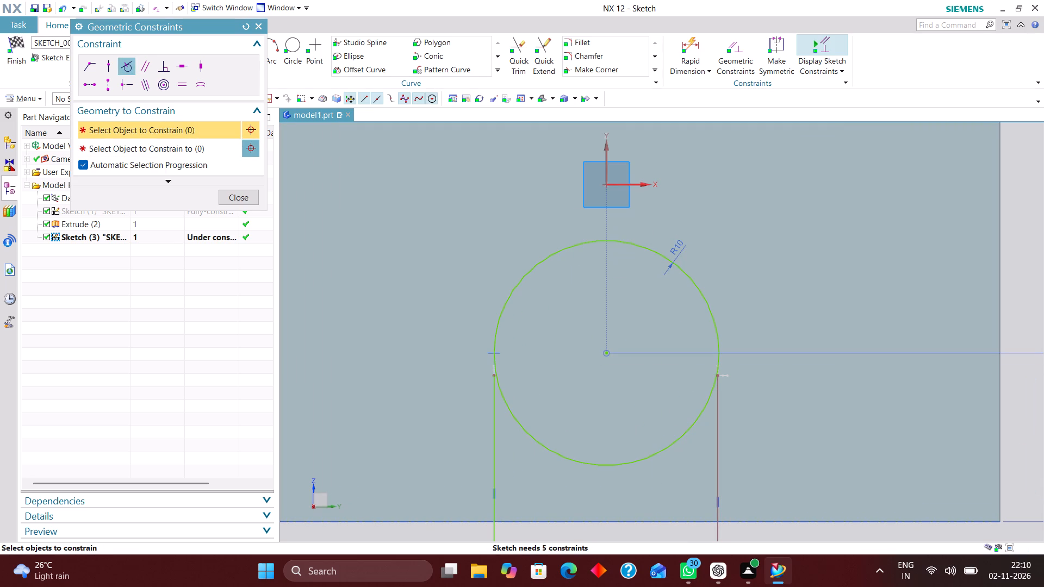
left_click(679, 439)
left_click(721, 453)
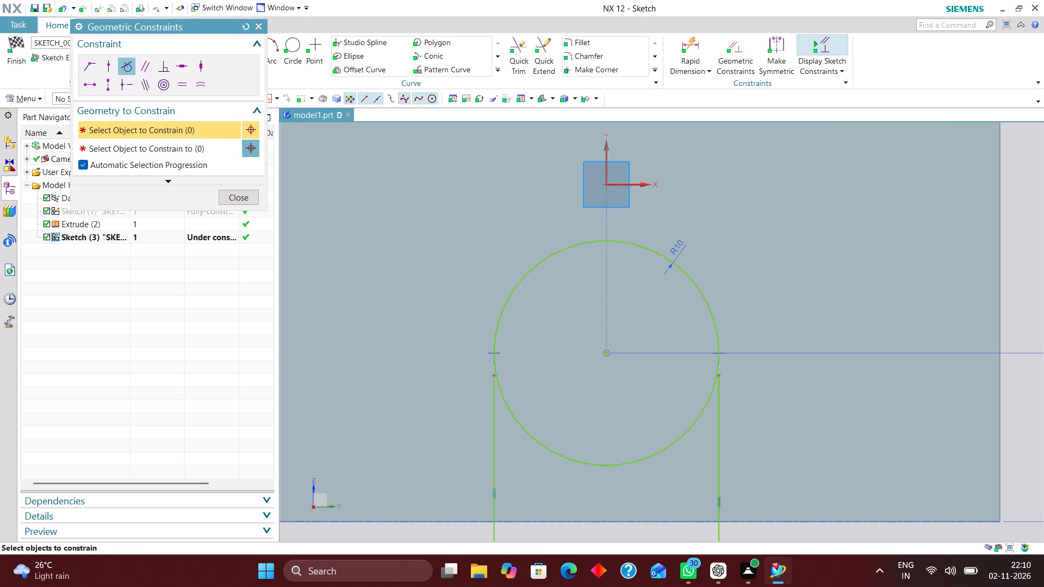
Constrain the upper endpoints of both vertical lines onto the circle with Point on Curve constraints.
left_click(110, 66)
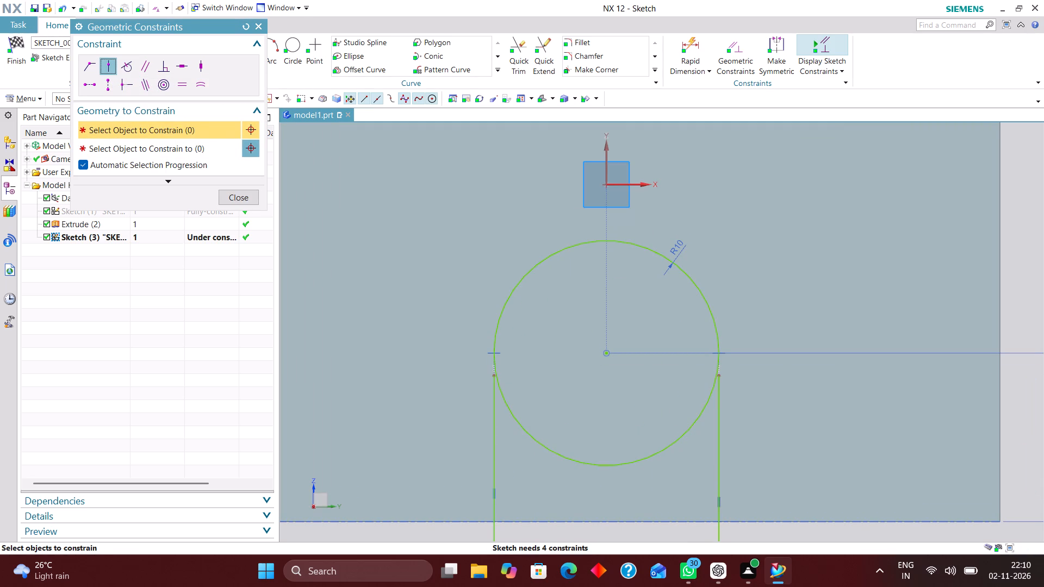
left_click(490, 377)
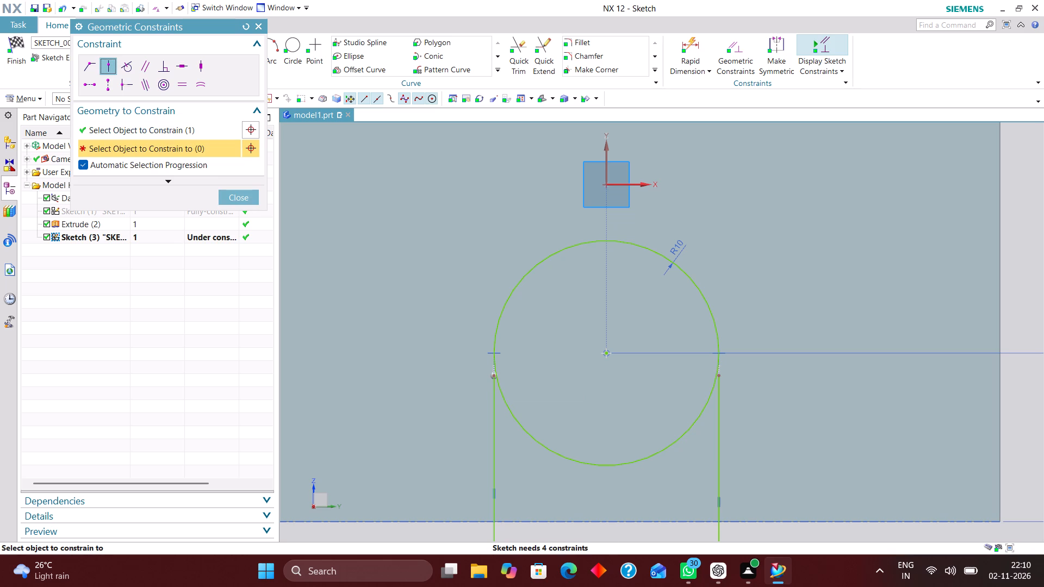
left_click(515, 413)
left_click(722, 378)
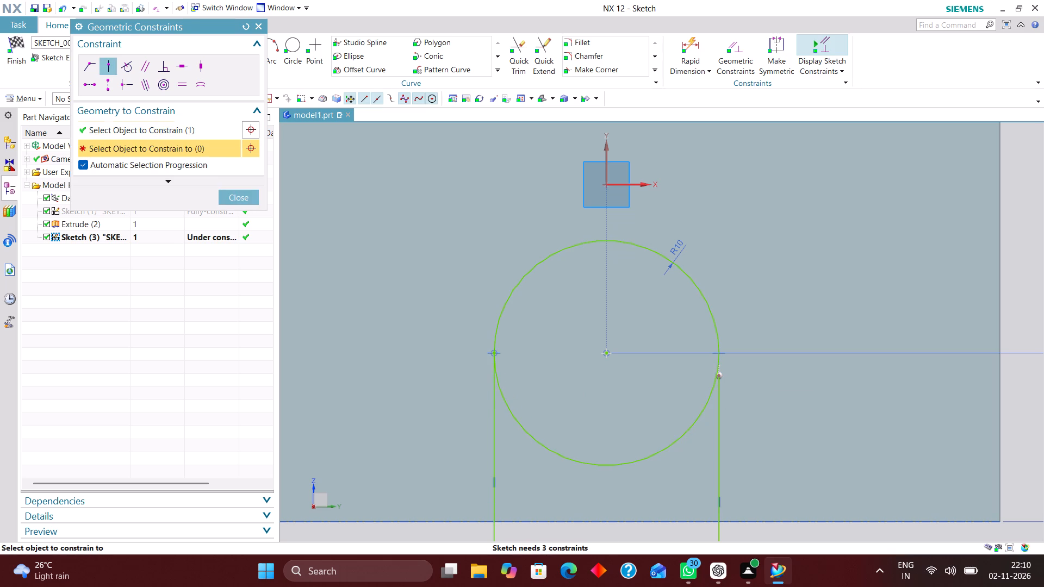
left_click(704, 308)
left_click(234, 196)
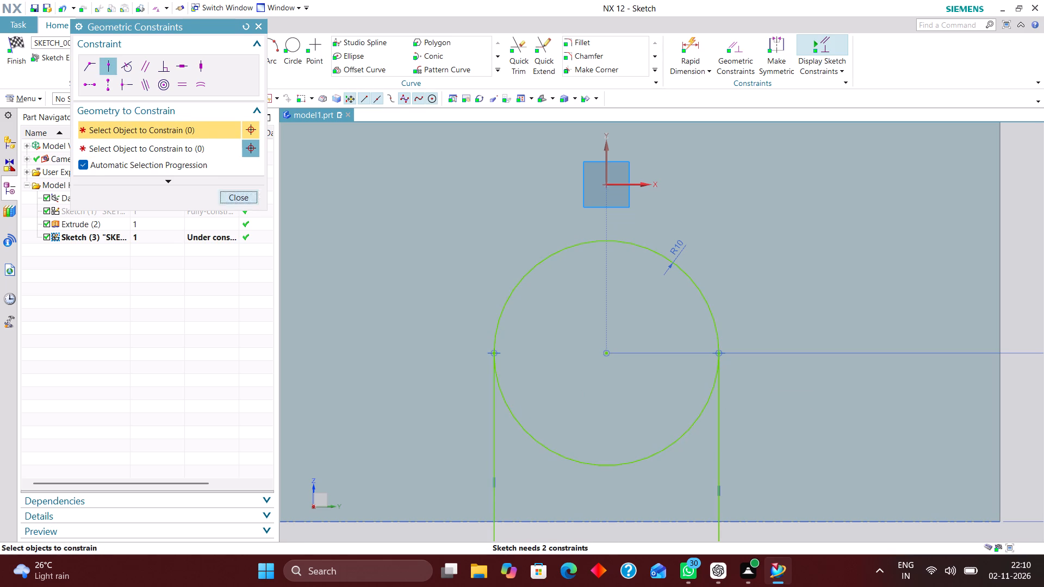
Sketch a horizontal line from the left vertical line's lower endpoint across and past the right vertical line, below the block.
scroll(418, 214, "down", 2)
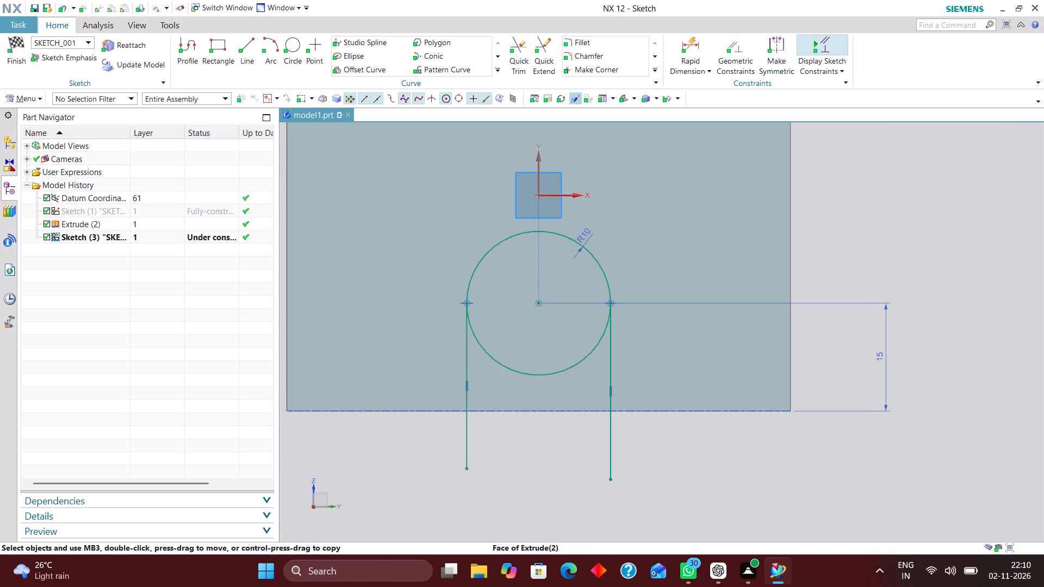
left_click(246, 48)
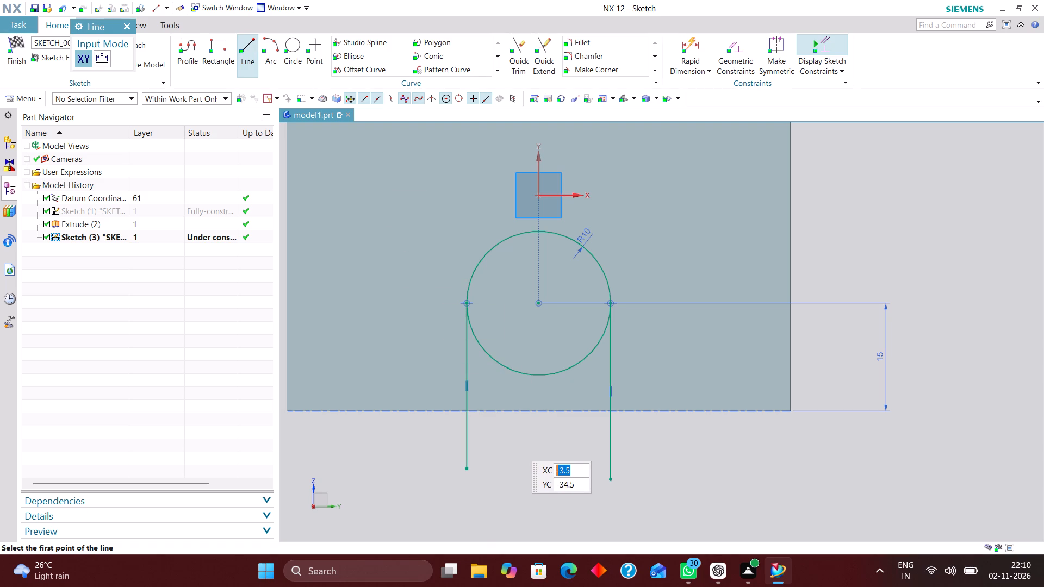
left_click(468, 469)
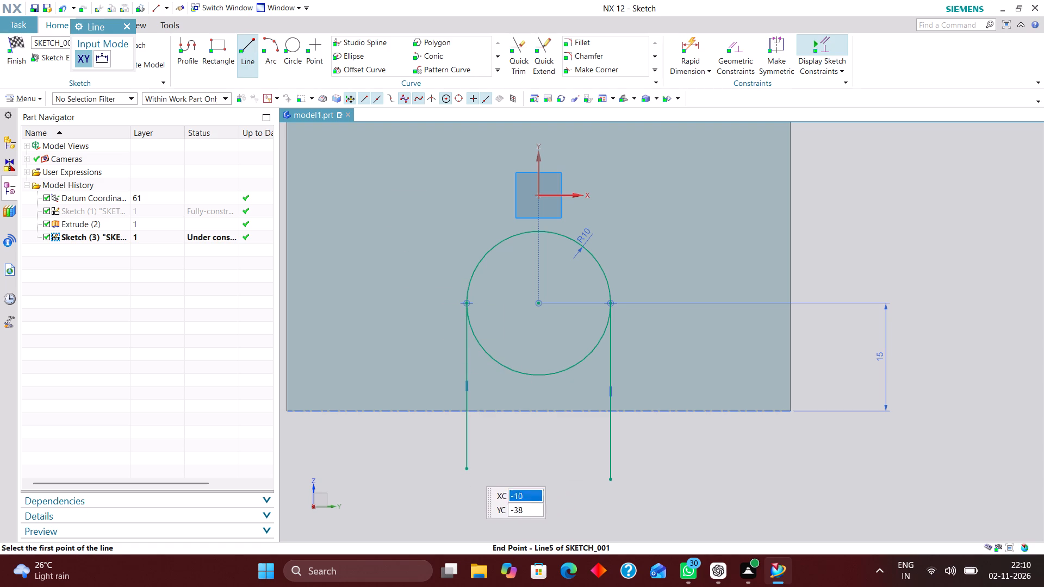
left_click(670, 469)
left_click(128, 28)
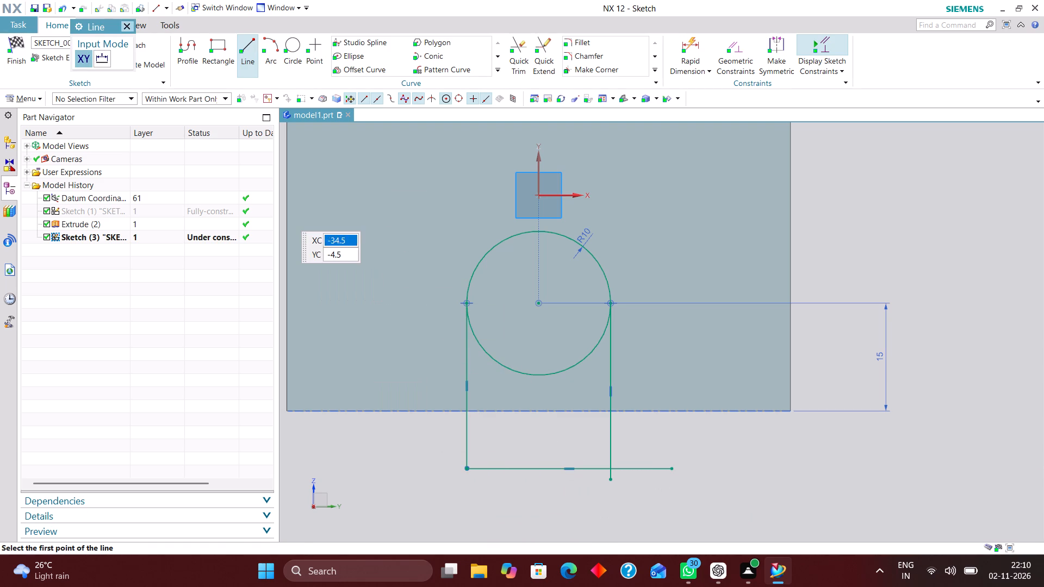
Add an Inferred dimension for the vertical distance between the sketch's X axis and the circle's centre.
left_click(696, 45)
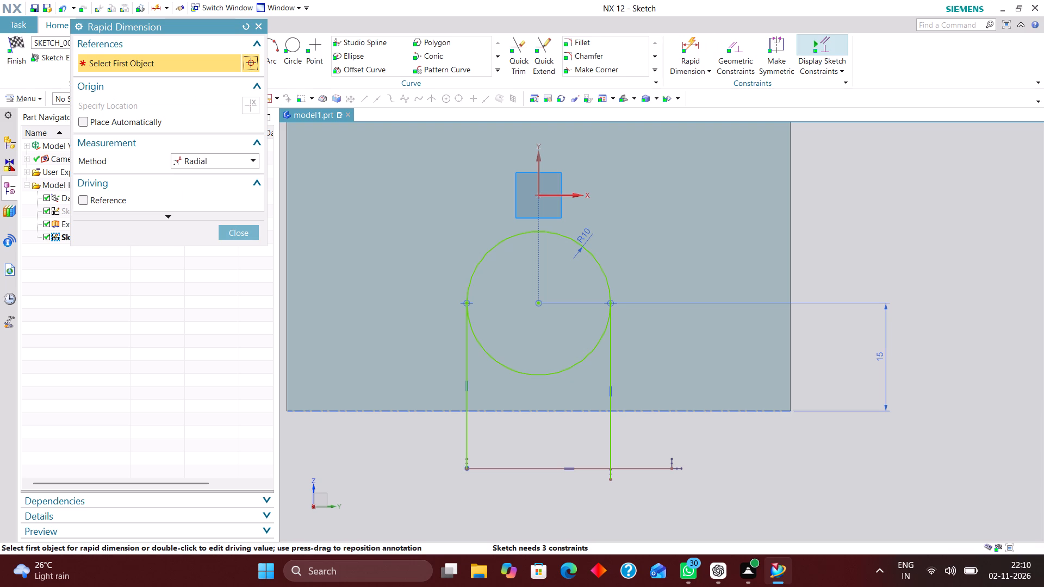
left_click(226, 166)
left_click(222, 176)
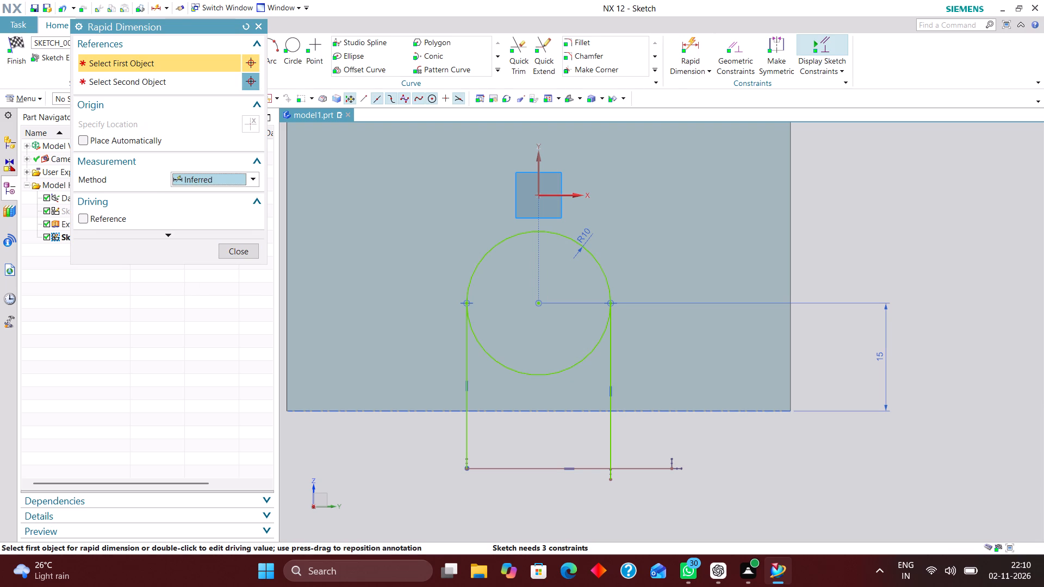
left_click(562, 195)
left_click(540, 305)
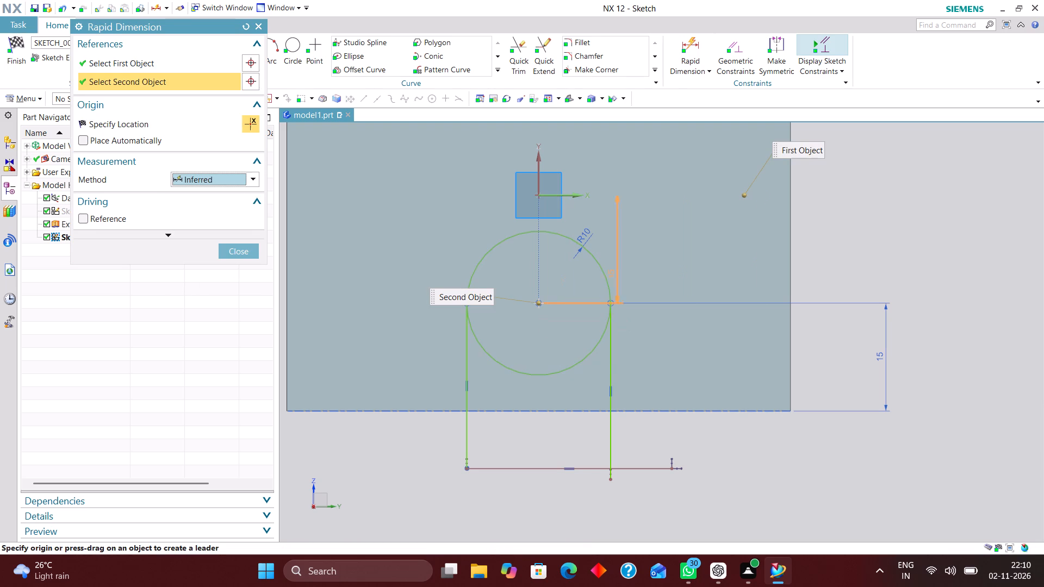
left_click(851, 249)
left_click(532, 316)
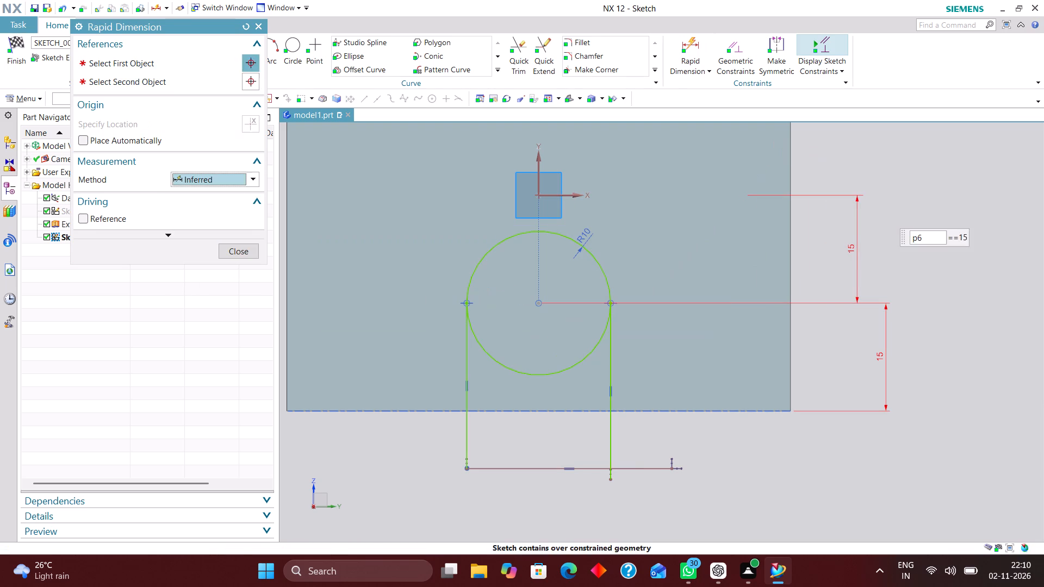
left_click(246, 246)
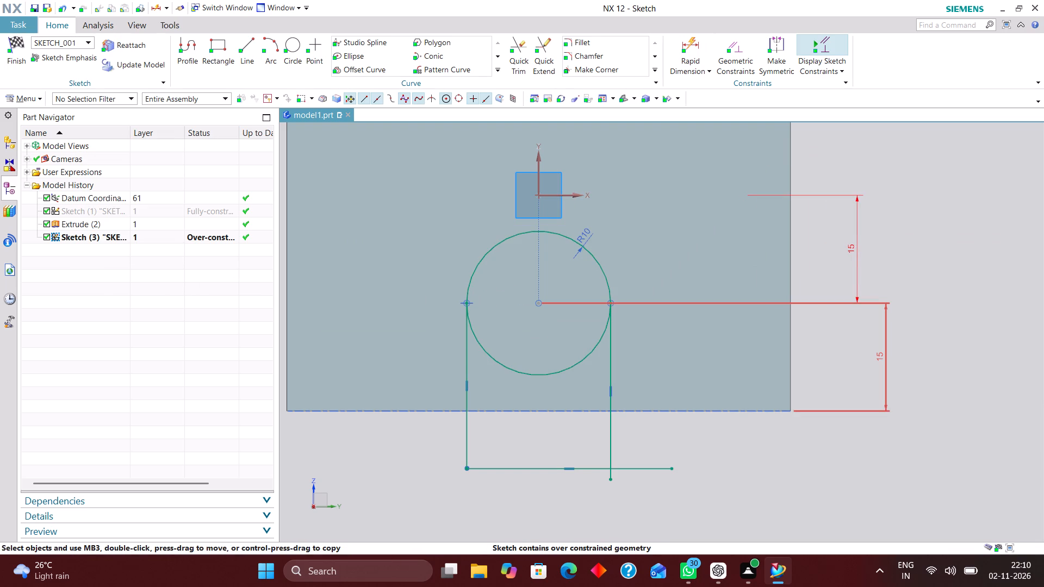
Delete the dimension between the circle's centre and the block's bottom edge.
right_click_drag(888, 363, 824, 377)
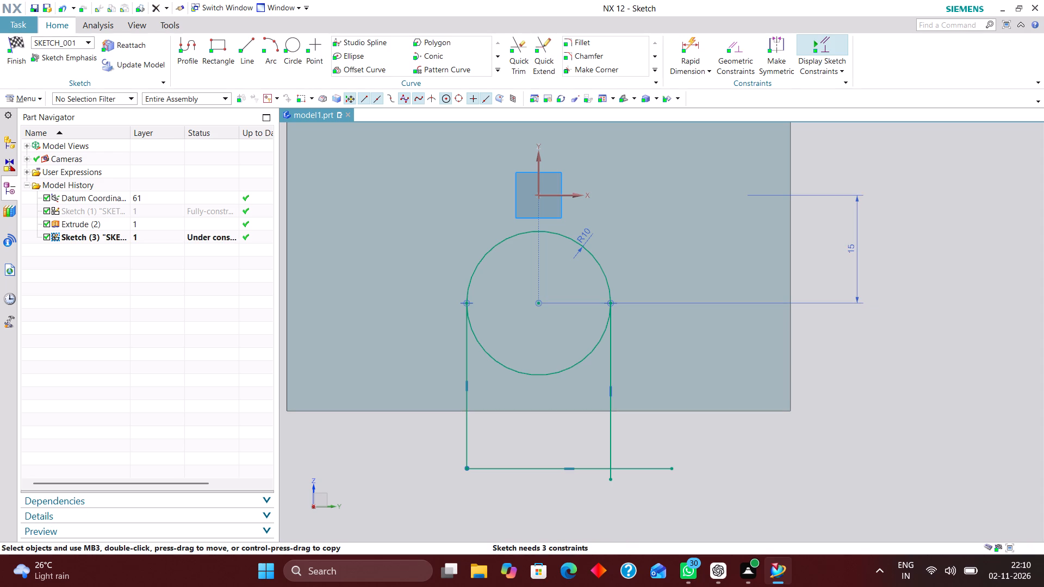
Quick Trim the overhanging ends of the bottom horizontal line and the right vertical line where they cross.
left_click(525, 49)
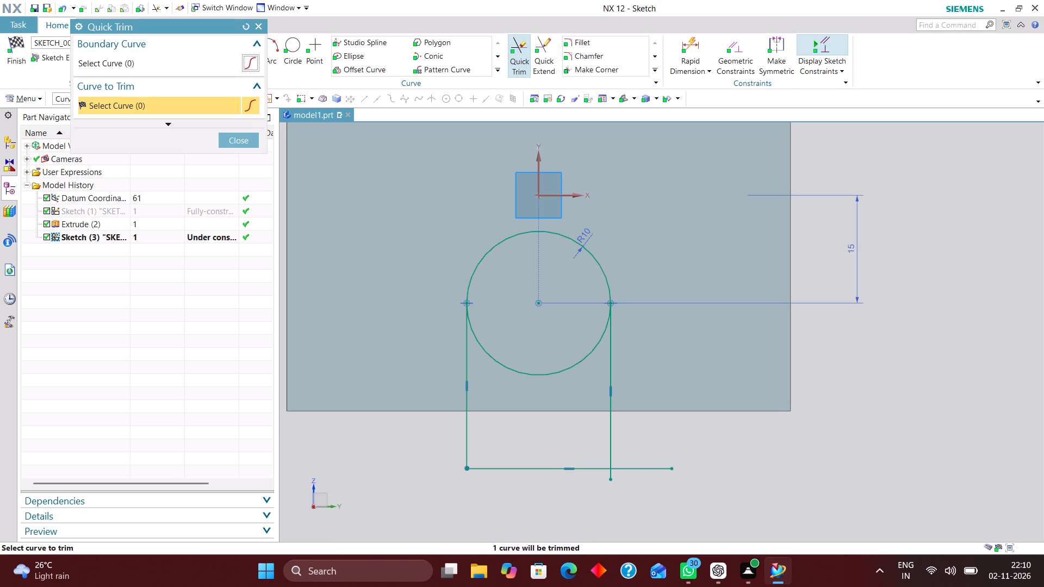
left_click(639, 466)
left_click(612, 477)
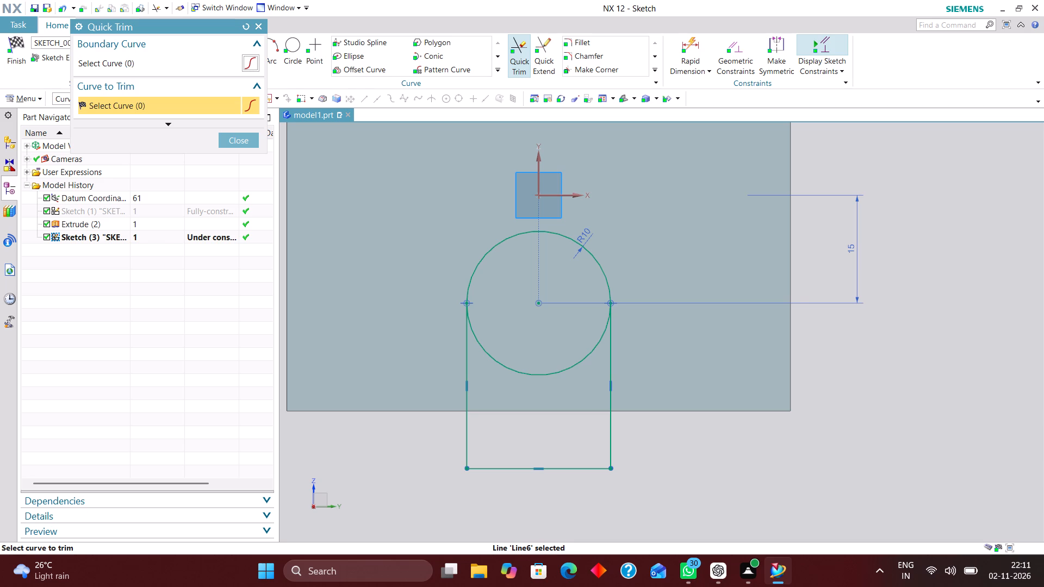
left_click(229, 141)
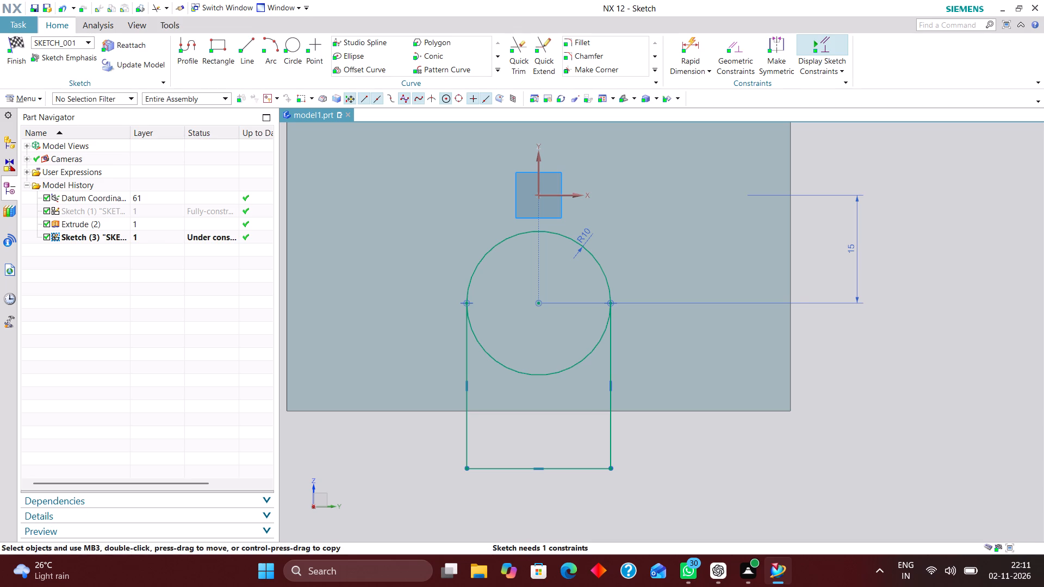
Constrain the bottom horizontal line's midpoint onto the sketch's Y axis.
left_click(741, 57)
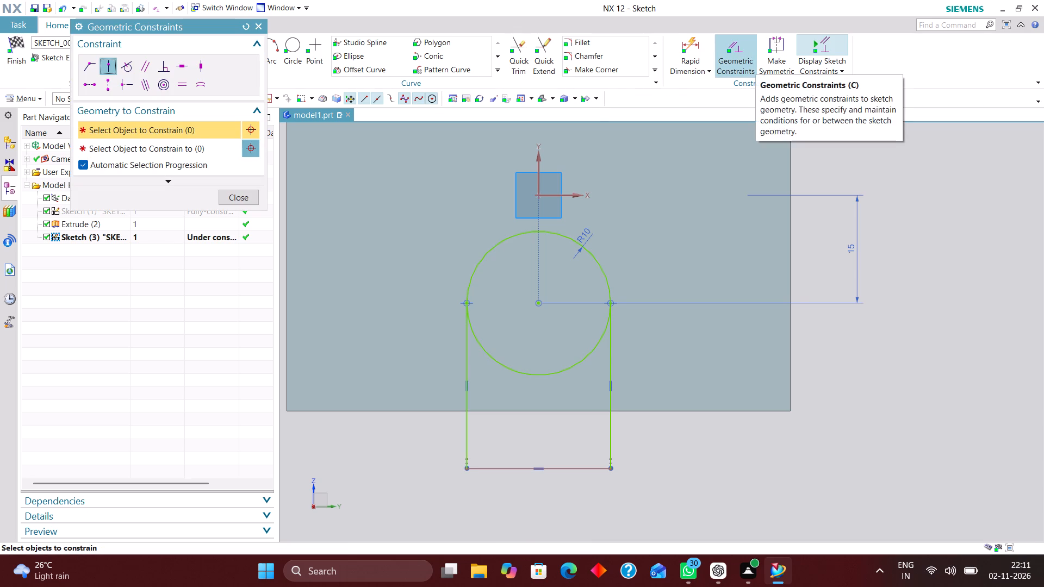
left_click(540, 468)
left_click(538, 173)
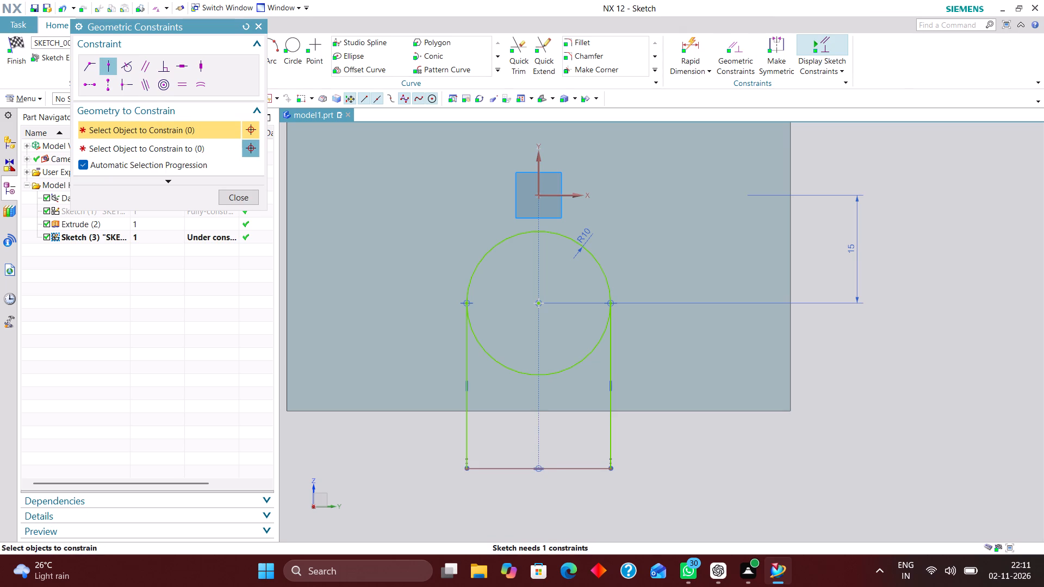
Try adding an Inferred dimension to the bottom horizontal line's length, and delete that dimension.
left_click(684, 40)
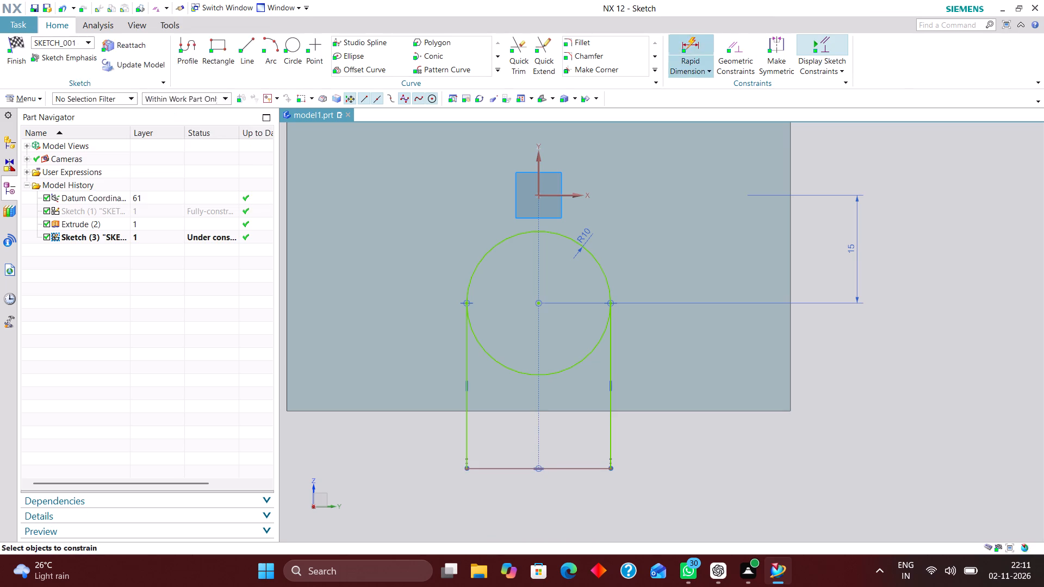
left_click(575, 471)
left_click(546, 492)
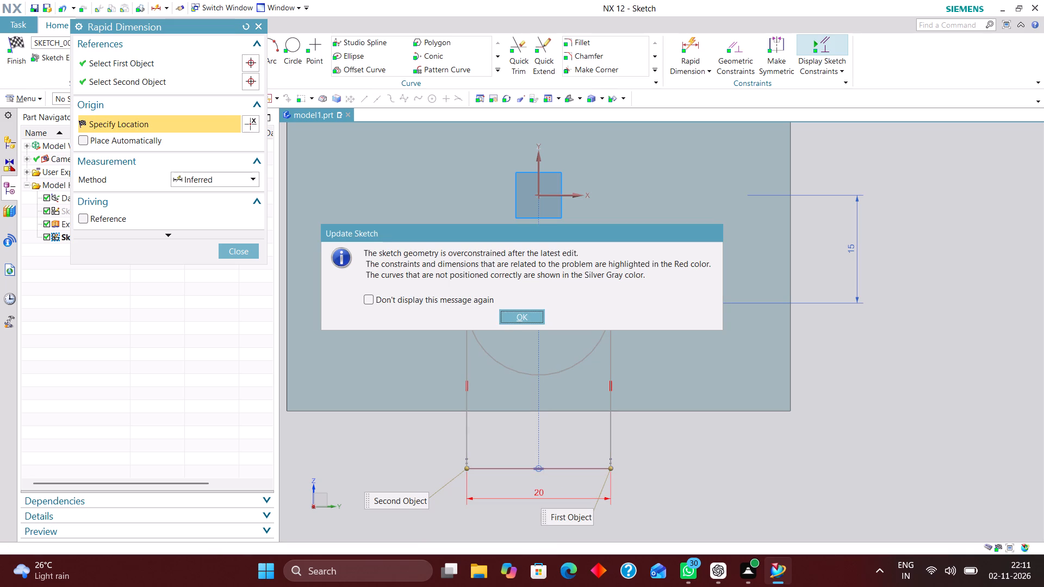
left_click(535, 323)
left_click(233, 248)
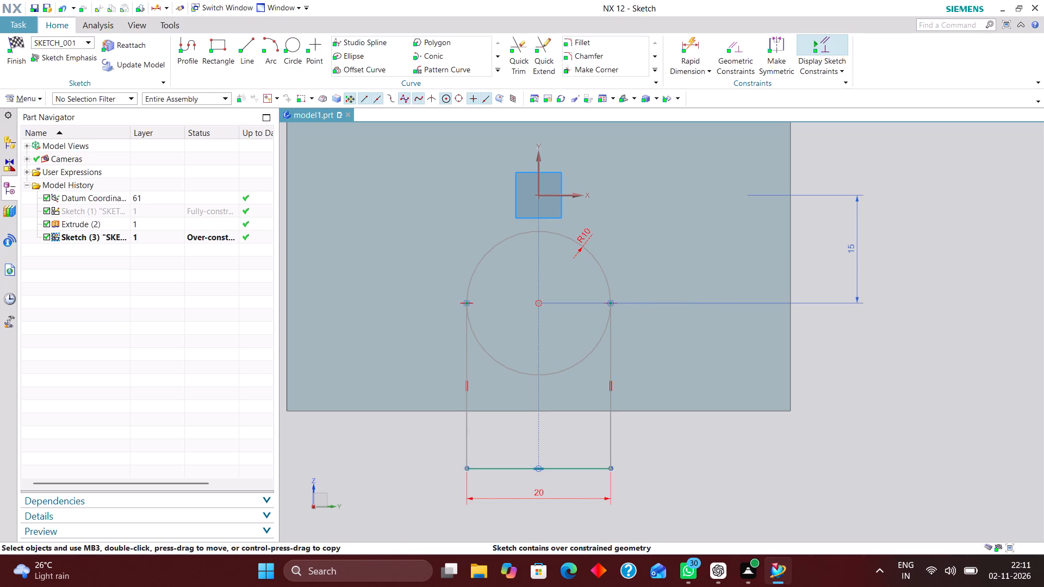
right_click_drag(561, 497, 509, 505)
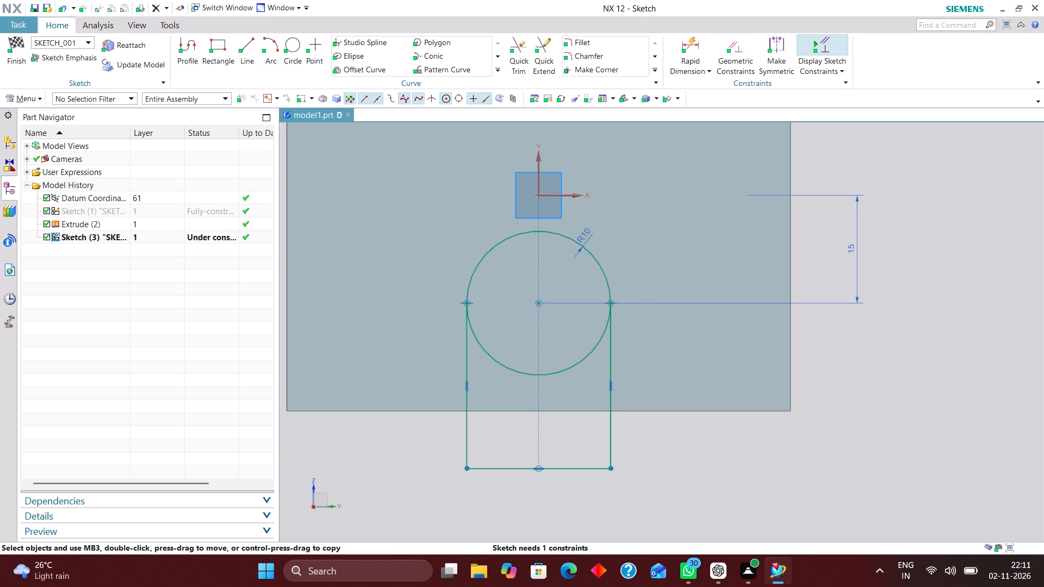
Dimension the right vertical line's length and set it to 20 mm.
left_click(695, 48)
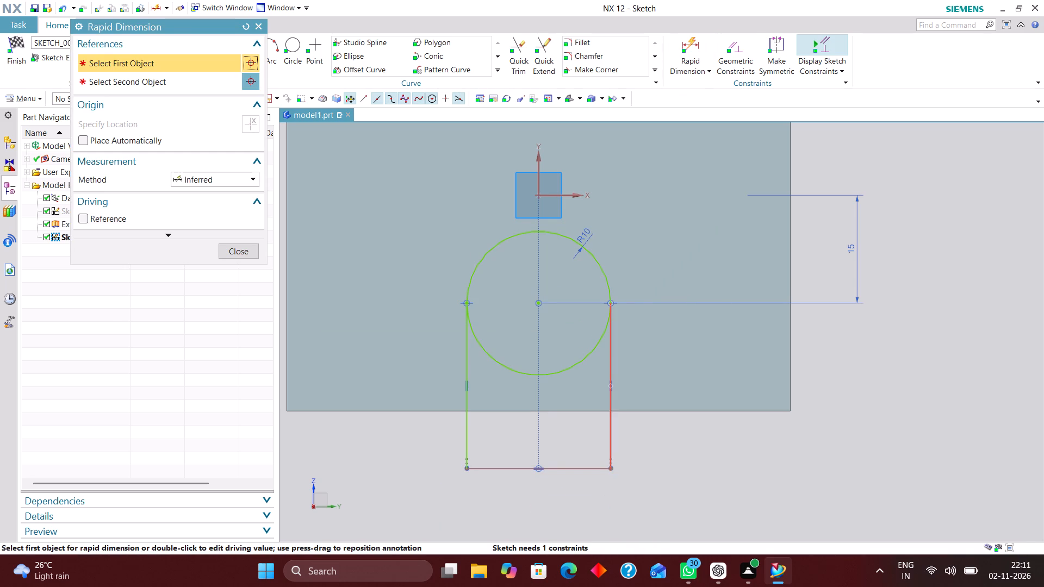
left_click(611, 420)
left_click(666, 390)
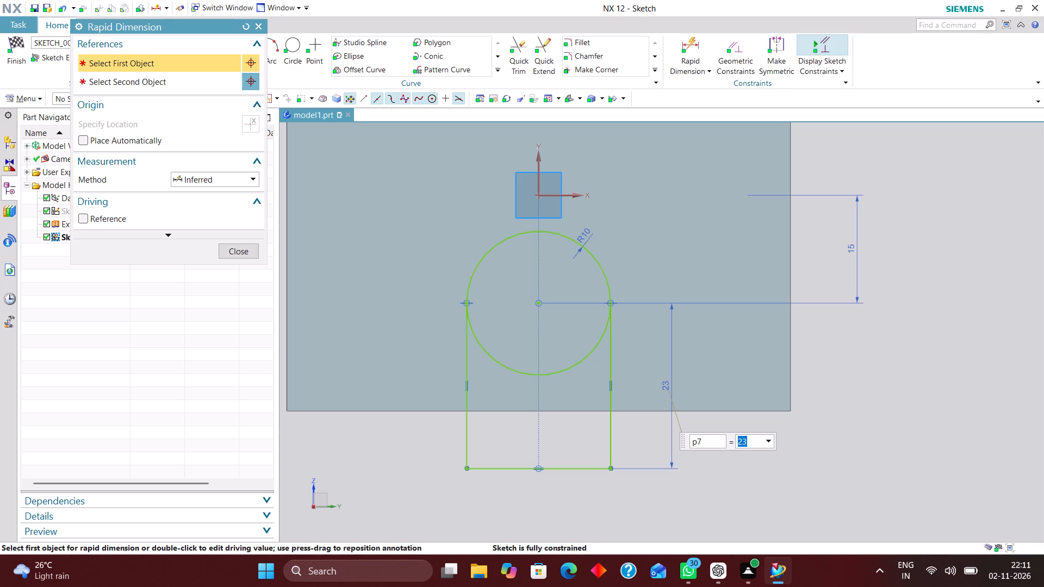
type("20")
key("Return")
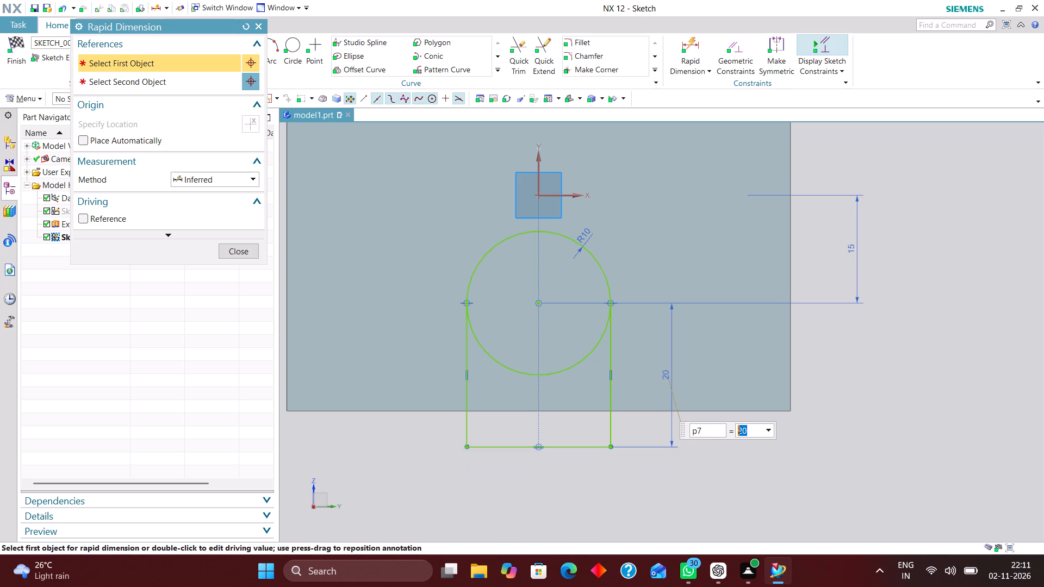
left_click(231, 249)
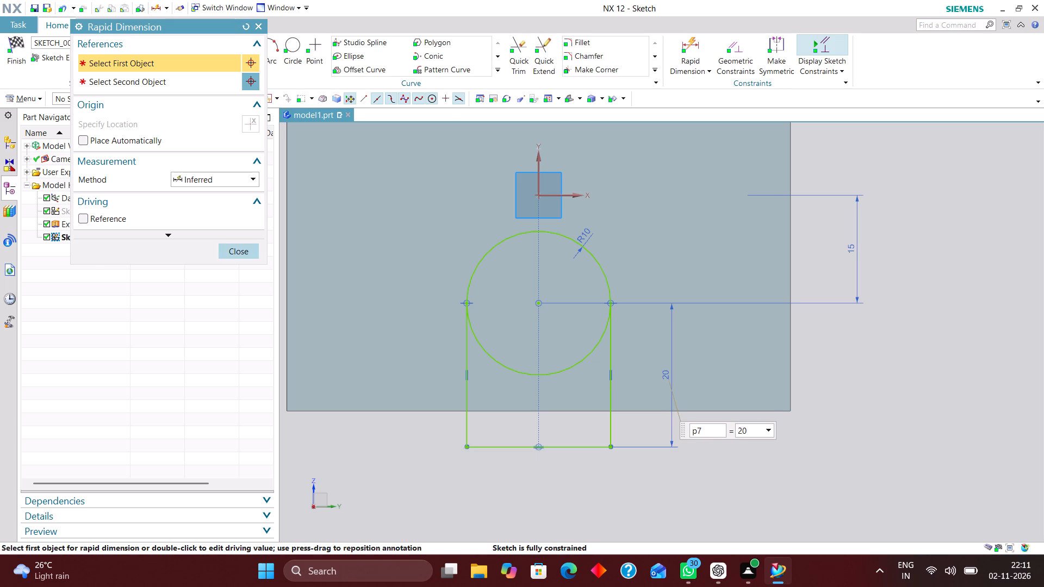
Trim away the circle's lower arc between the two vertical lines and finish the sketch.
left_click(521, 48)
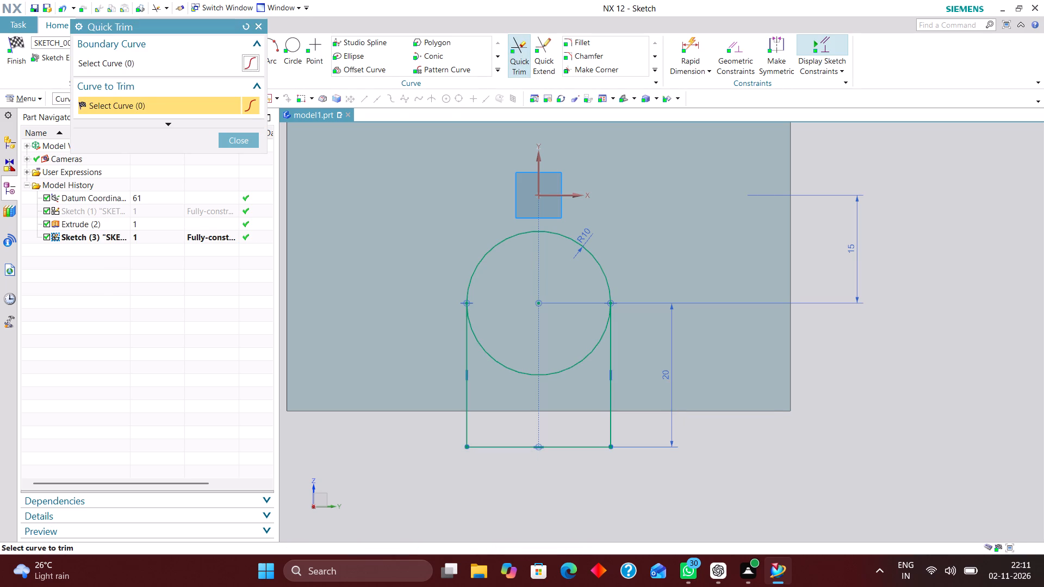
left_click(575, 369)
left_click(247, 139)
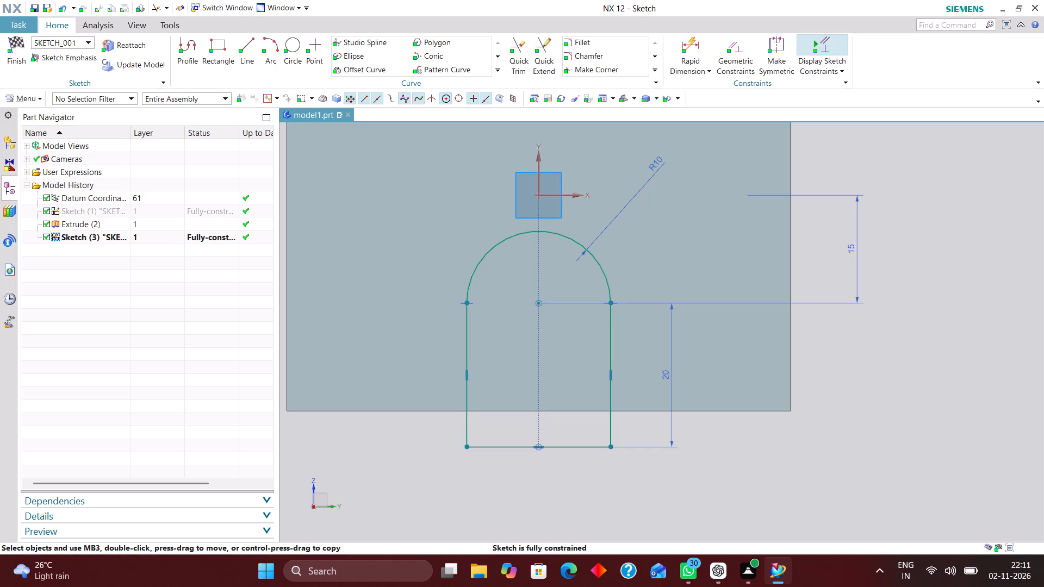
left_click(11, 39)
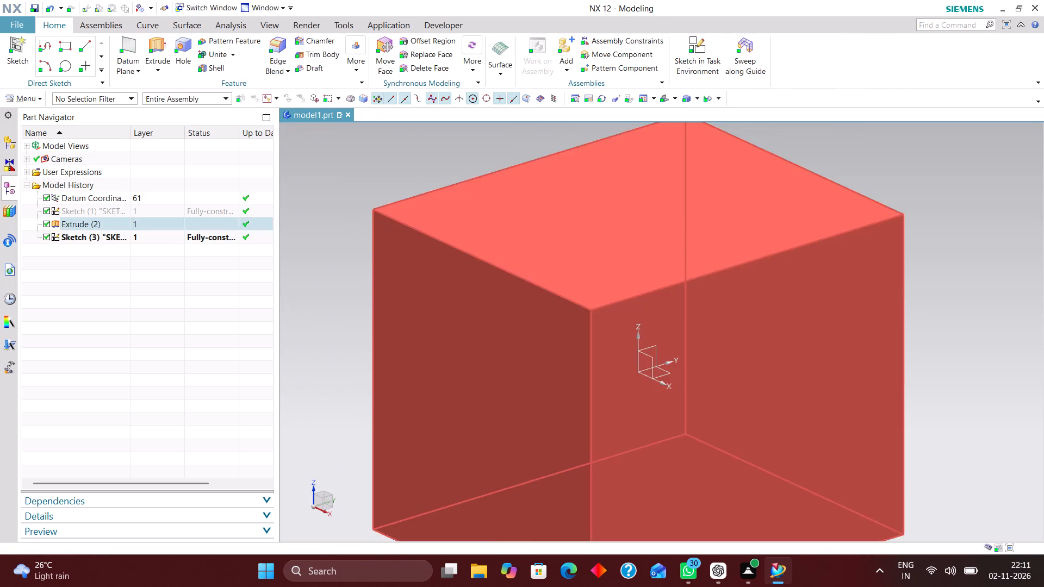
Extrude the slot profile past both sides of the block, starting at -79 mm, as a separate body with Boolean None.
scroll(577, 307, "down", 2)
left_click(152, 40)
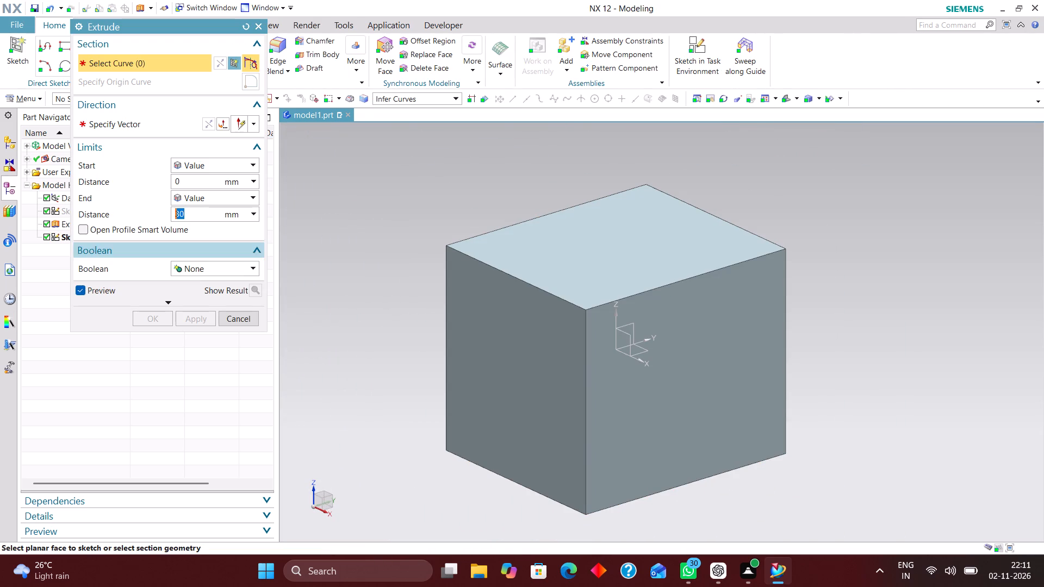
left_click_drag(170, 22, 171, 22)
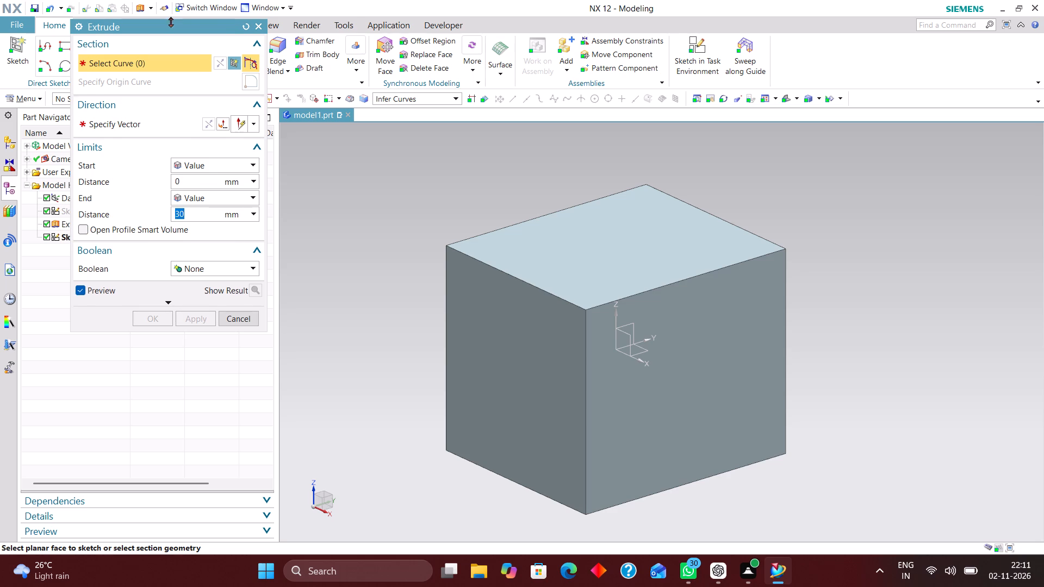
left_click_drag(171, 22, 225, 25)
left_click_drag(193, 26, 260, 26)
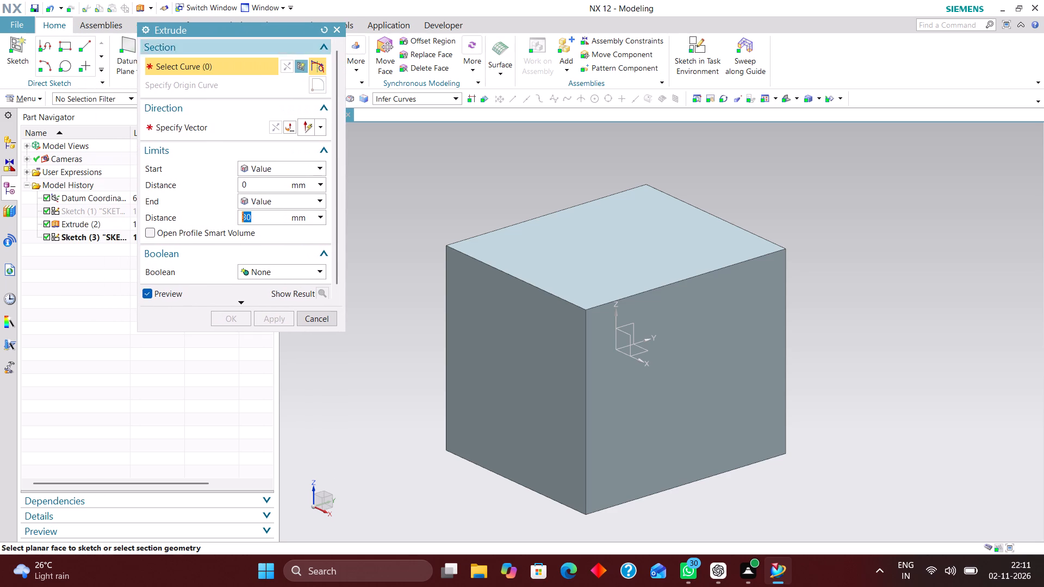
left_click(97, 237)
scroll(685, 284, "down", 2)
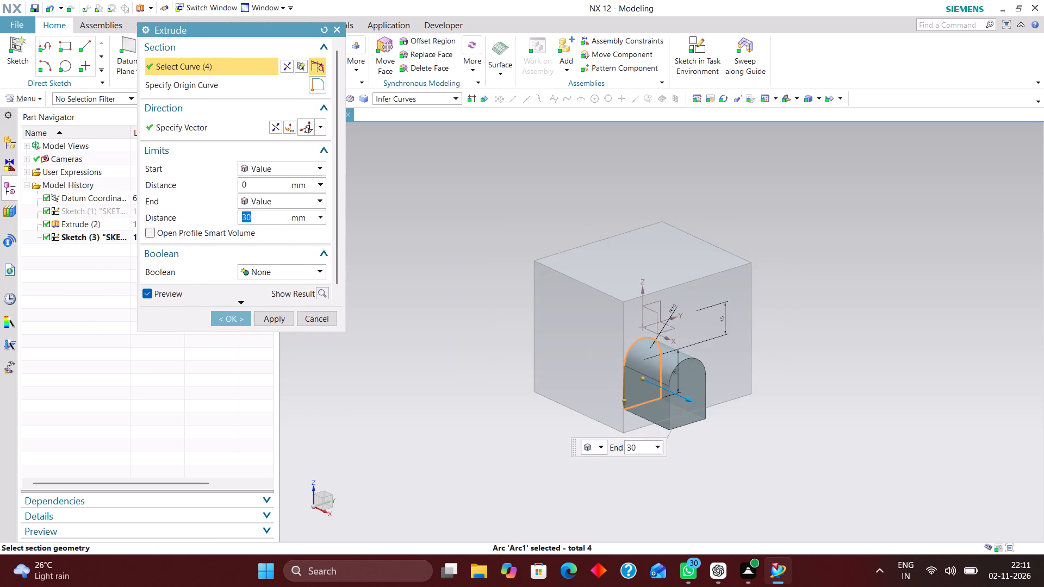
scroll(633, 397, "up", 2)
left_click_drag(642, 371, 470, 260)
left_click_drag(720, 404, 744, 425)
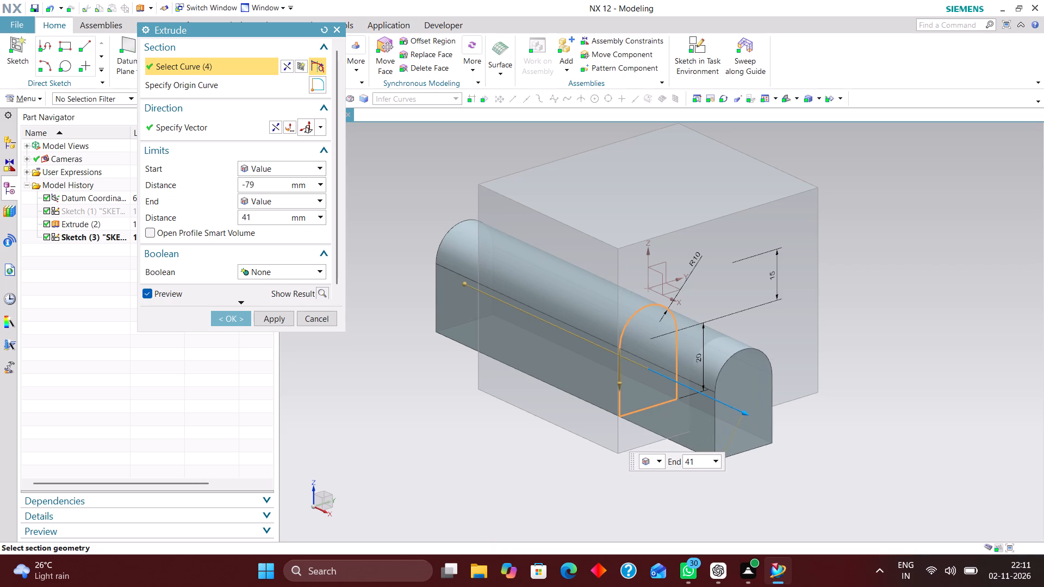
left_click_drag(744, 425, 746, 428)
left_click(231, 316)
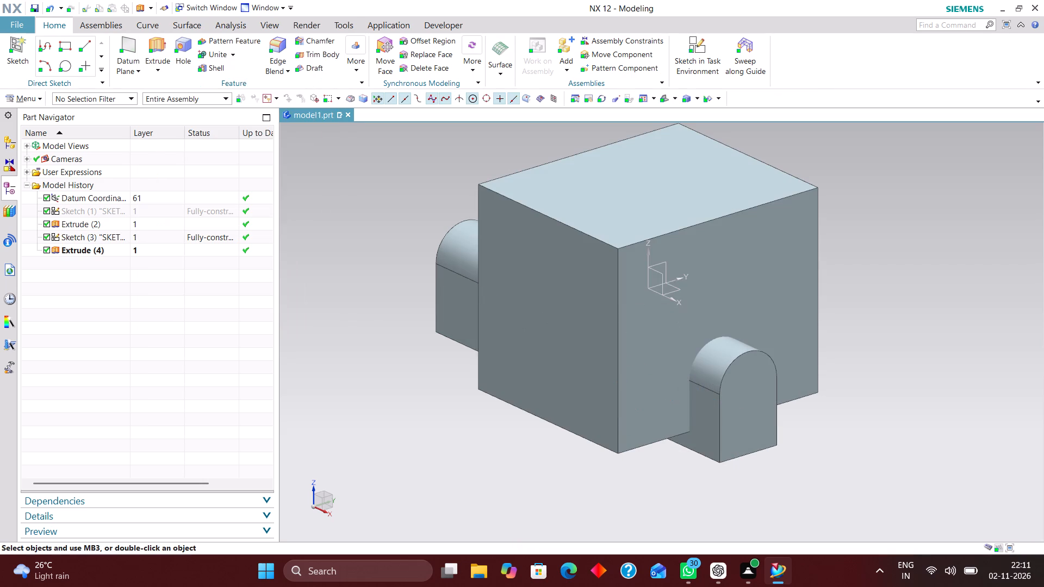
Subtract the extruded slot body from the block.
left_click(235, 53)
left_click(239, 84)
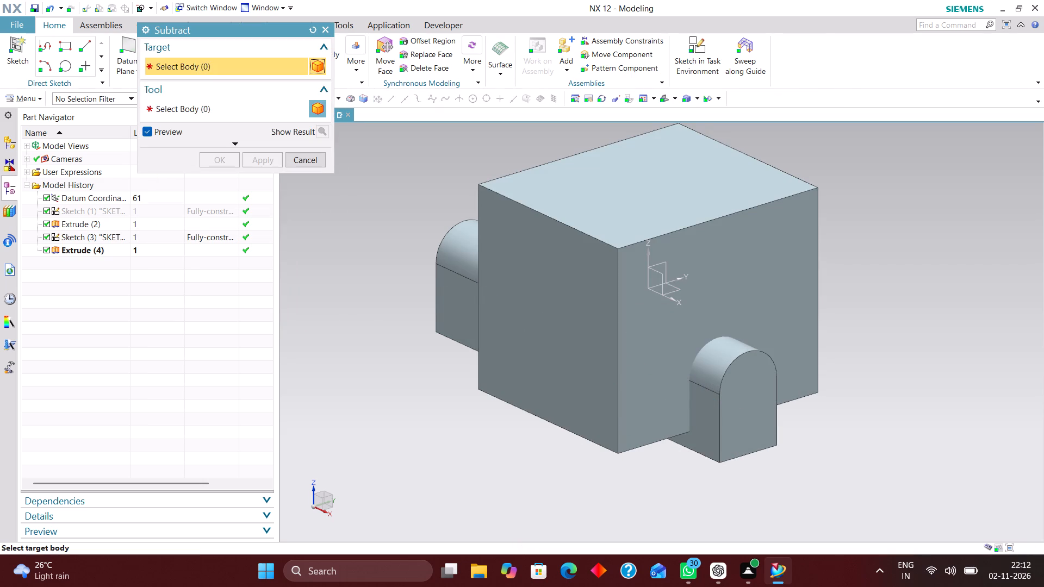
left_click(594, 283)
left_click(714, 392)
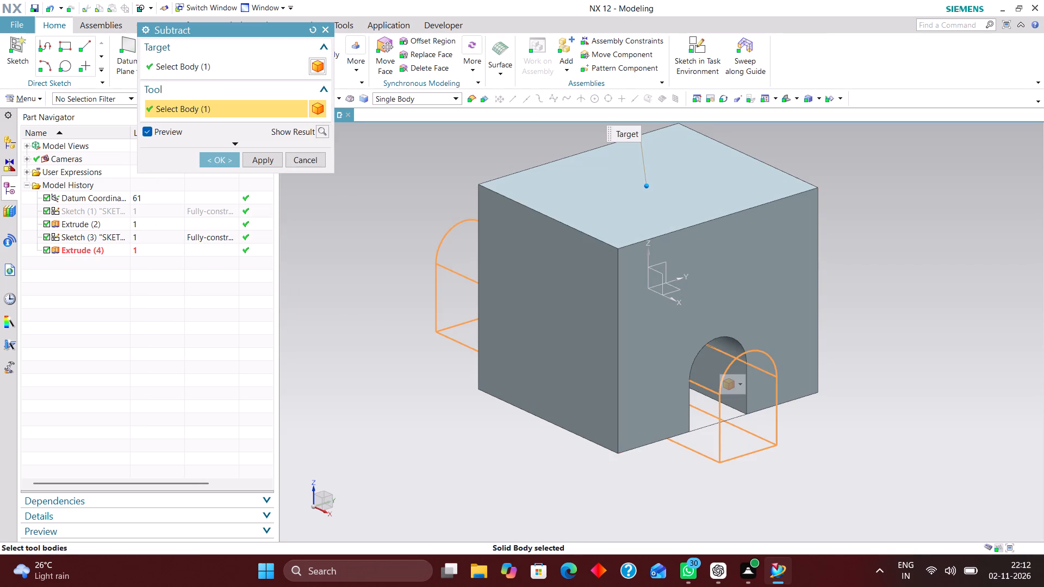
left_click(221, 162)
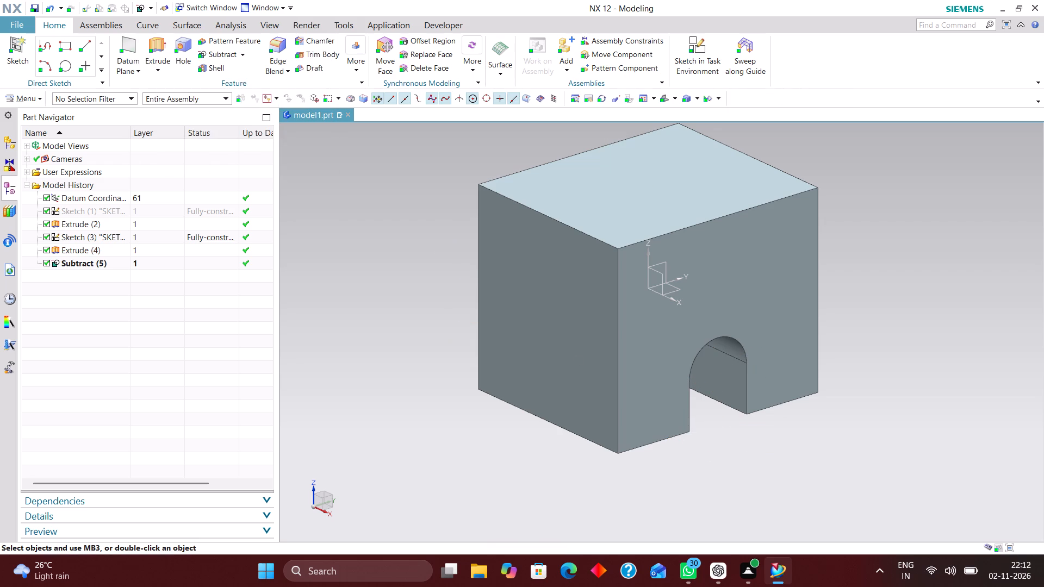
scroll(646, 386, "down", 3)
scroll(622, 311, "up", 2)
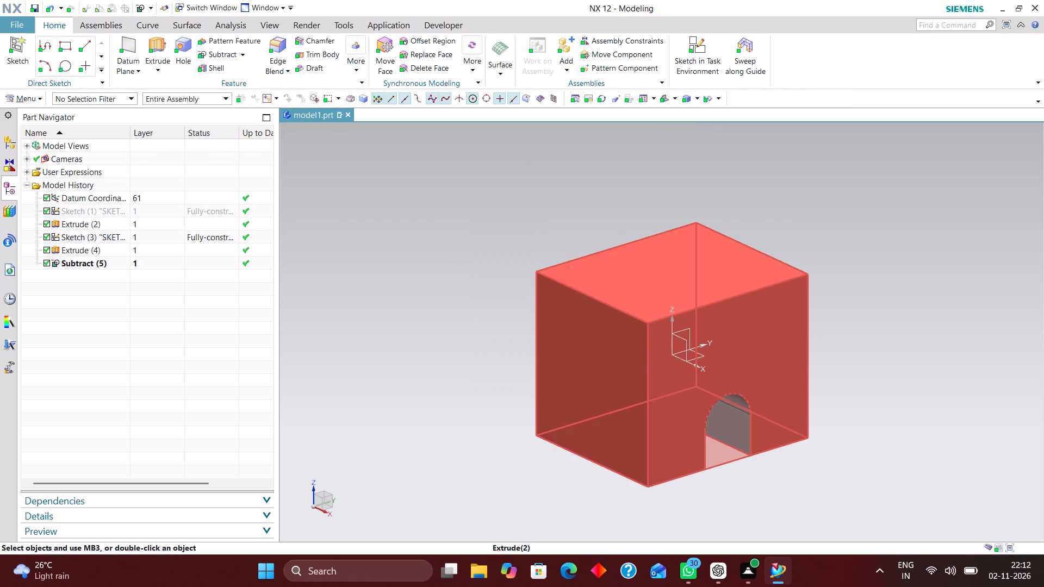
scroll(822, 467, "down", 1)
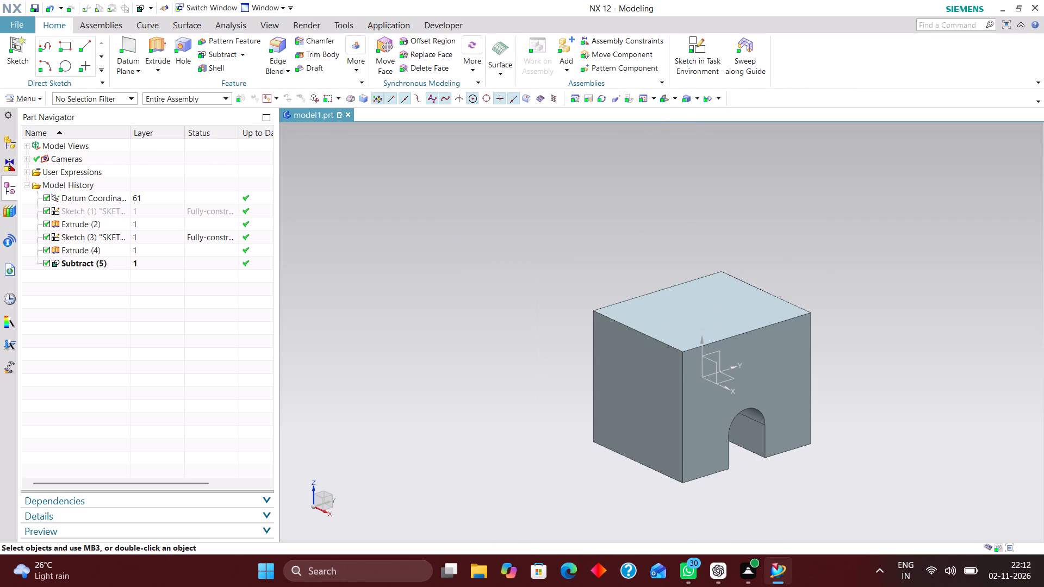
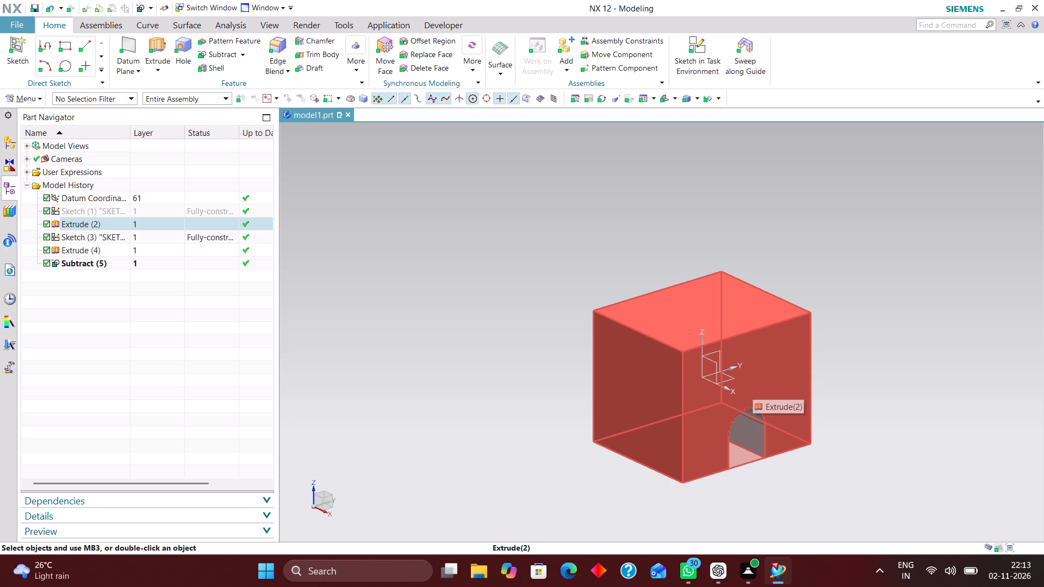
Create a new sketch on the YZ plane of the datum coordinate system.
scroll(822, 330, "up", 1)
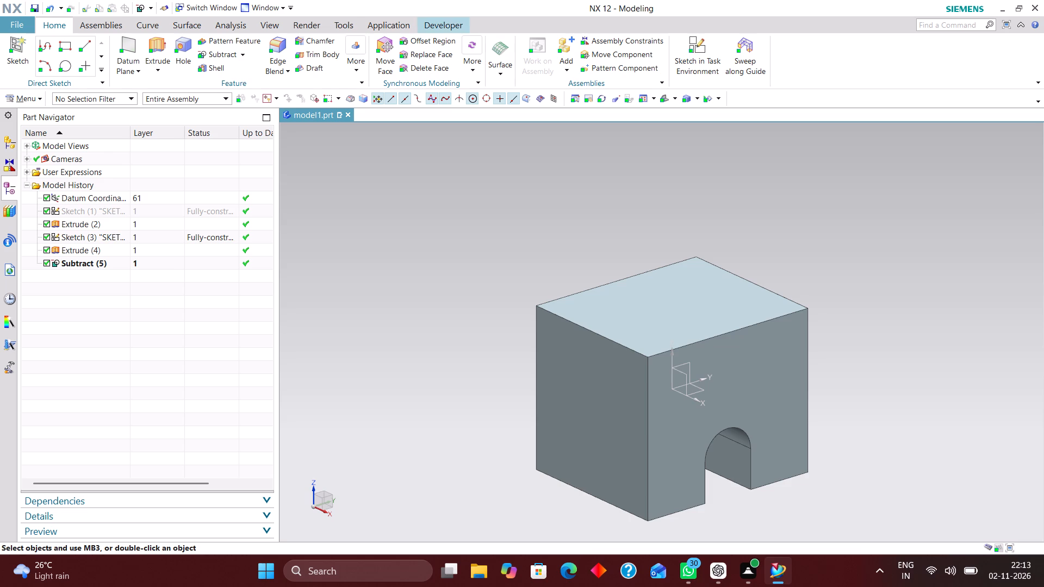
left_click(695, 45)
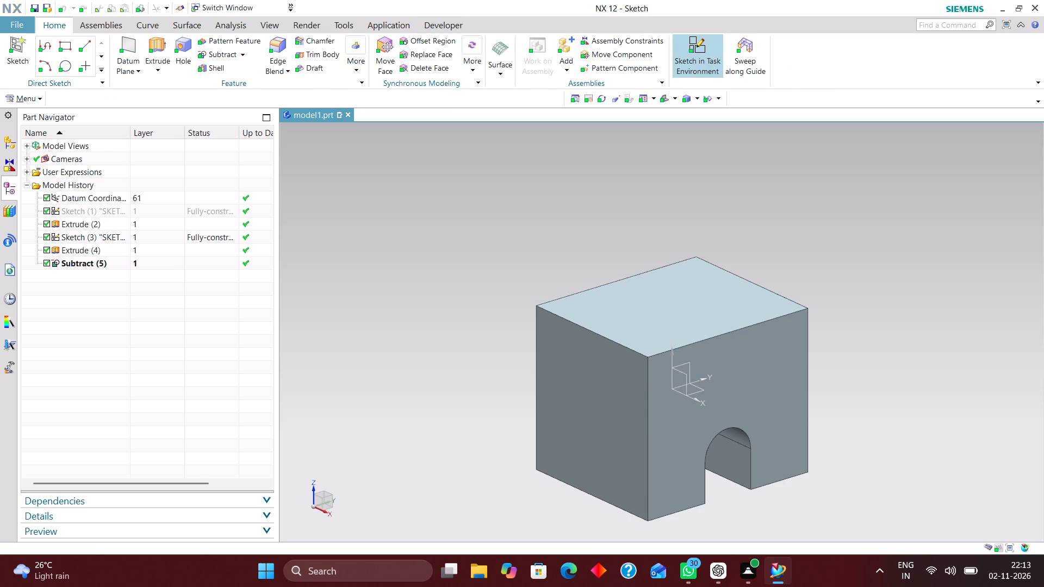
left_click(683, 366)
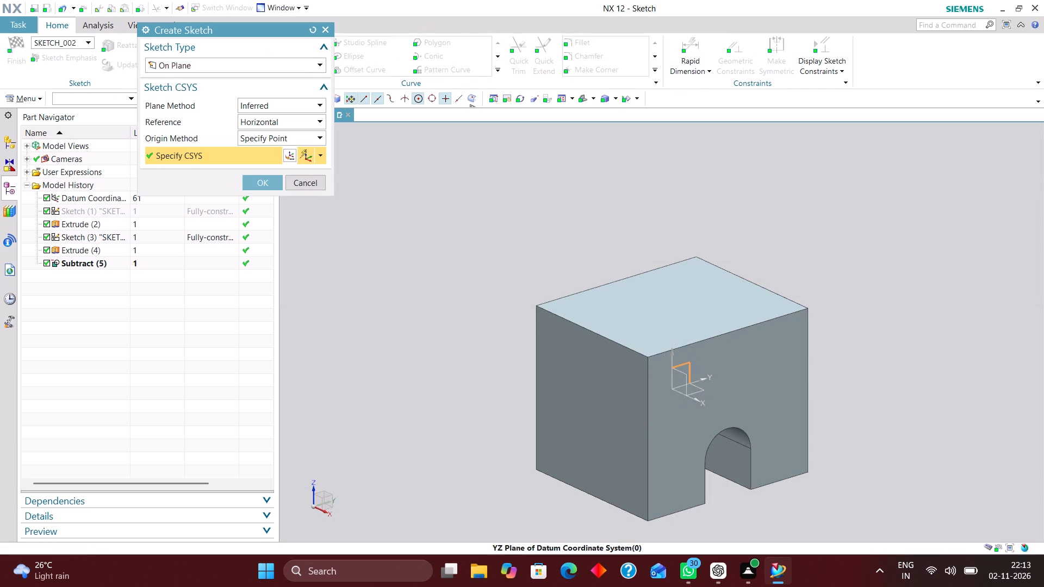
left_click(259, 184)
Sketch a circle about 37 mm in diameter above the block, roughly centred over the slot.
scroll(507, 408, "down", 3)
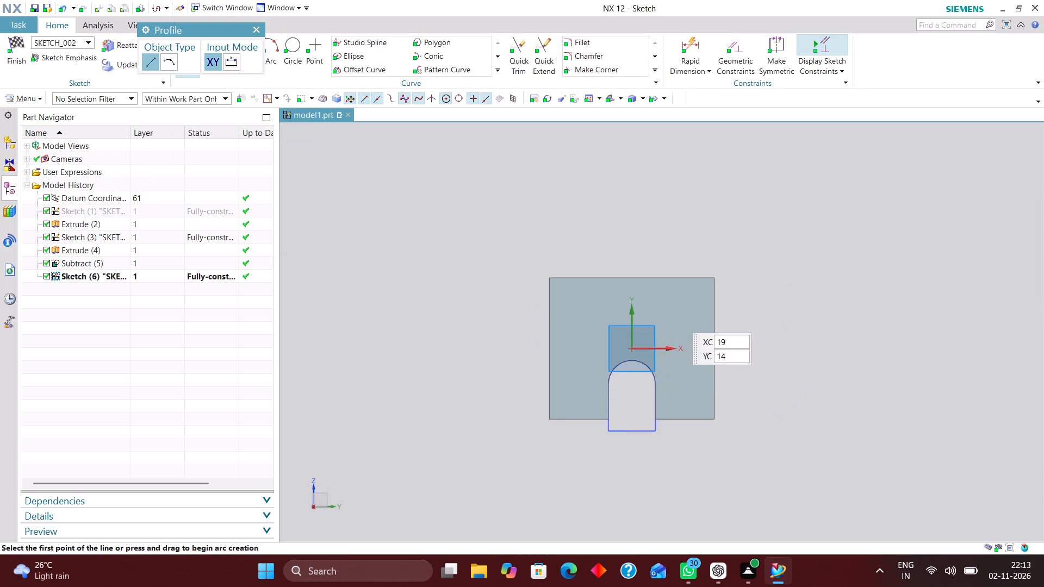
scroll(687, 266, "up", 3)
left_click_drag(208, 28, 195, 91)
left_click(291, 41)
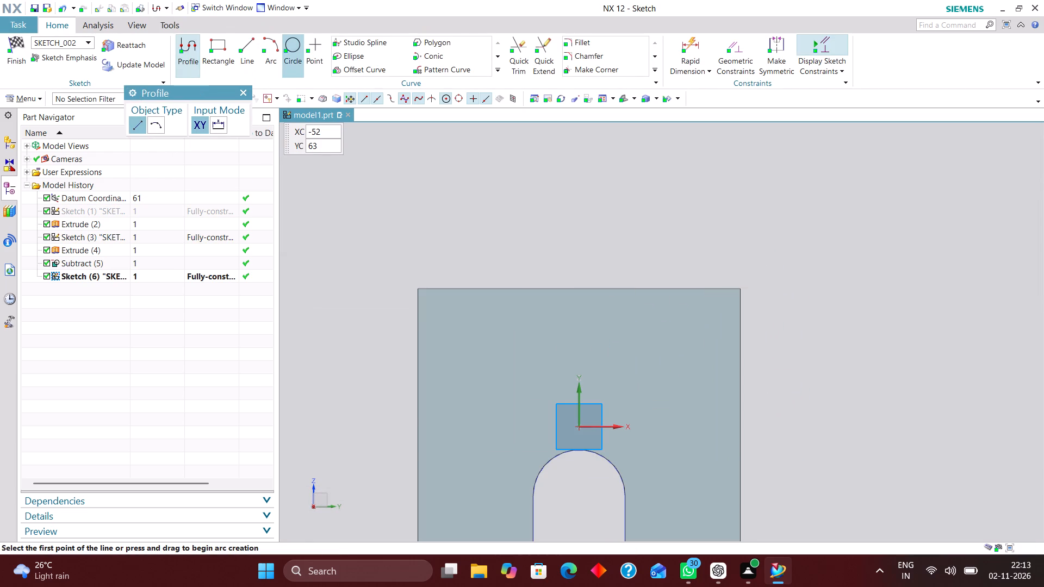
left_click(576, 200)
left_click(648, 246)
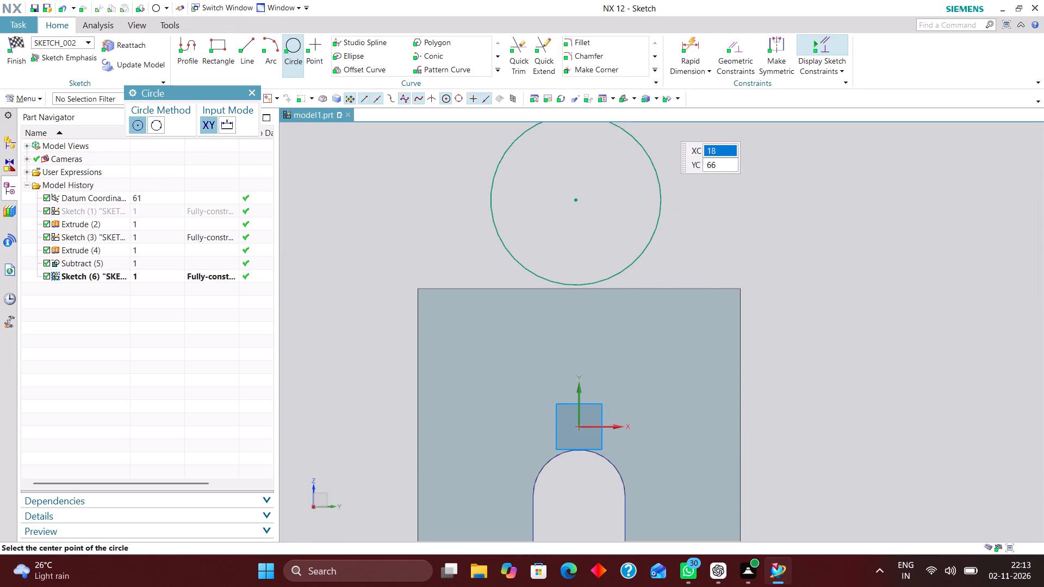
Constrain the circle's centre to lie on the sketch's vertical Y axis with Point on Curve.
left_click(737, 45)
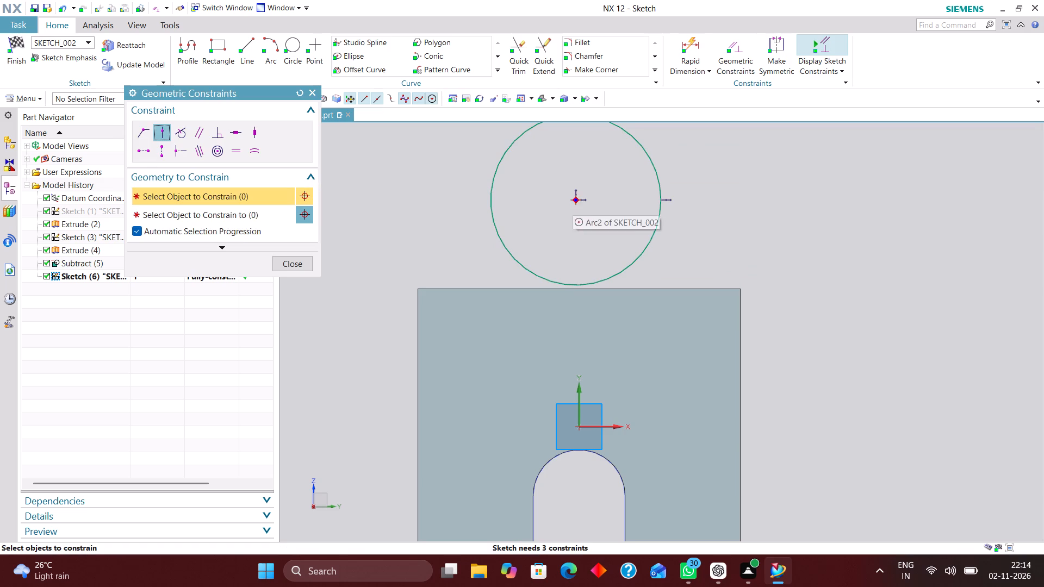
left_click(574, 201)
left_click(578, 396)
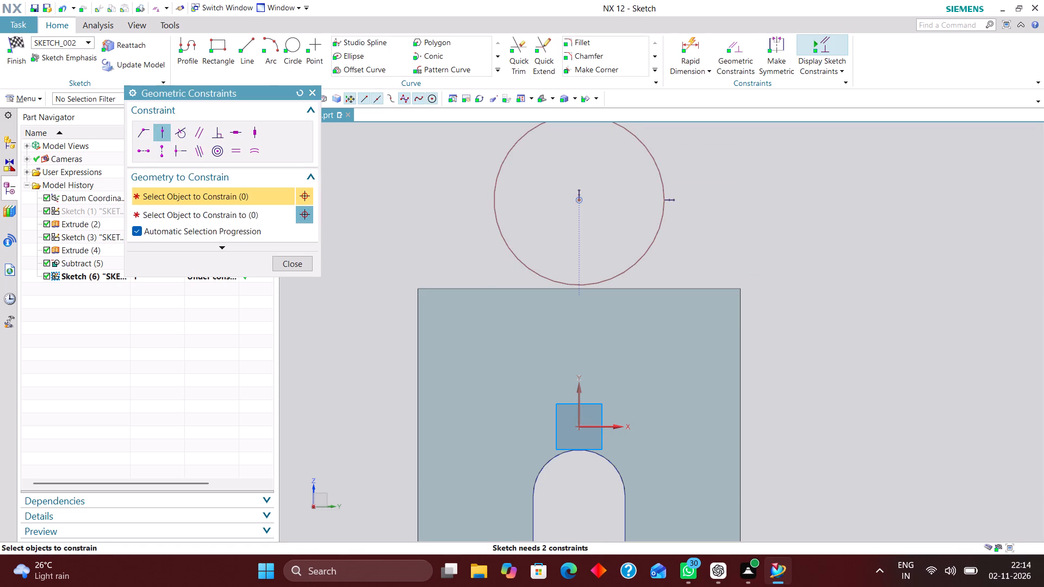
left_click(285, 263)
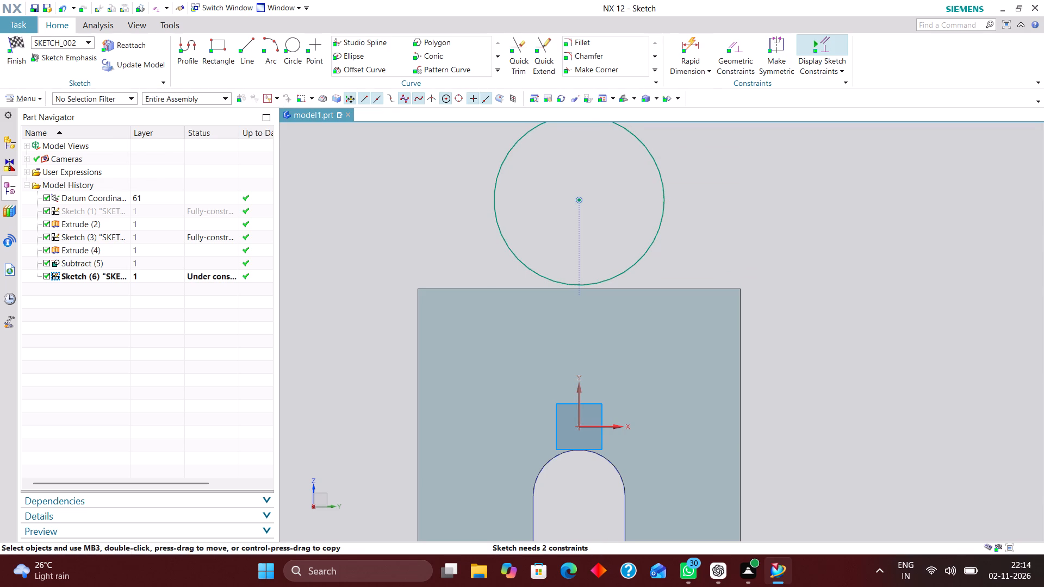
Dimension the vertical distance from the block's lower right corner to the circle's centre as 60+20+20 (100 mm).
left_click(688, 42)
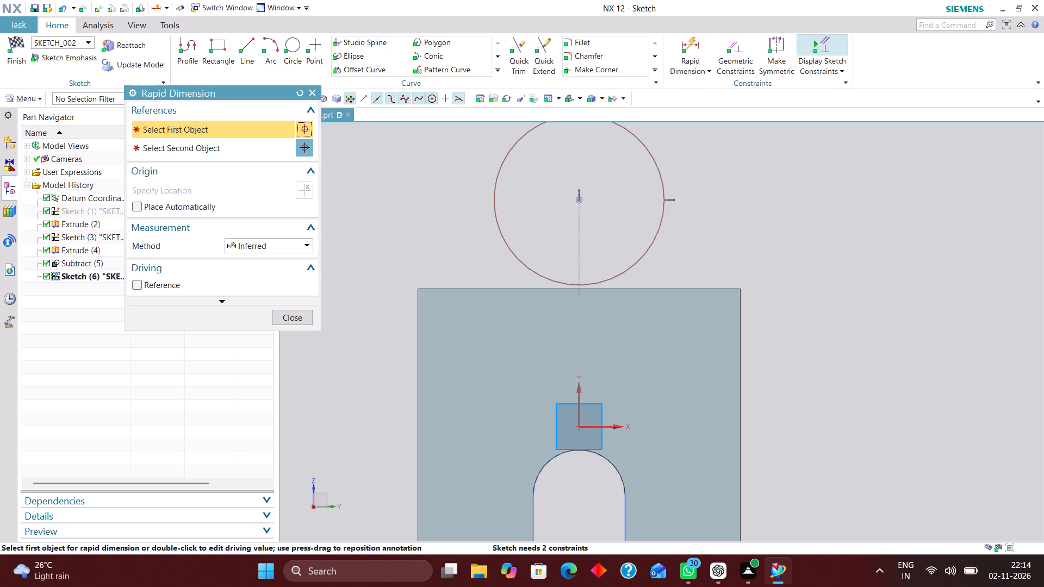
scroll(571, 327, "down", 2)
scroll(664, 457, "up", 1)
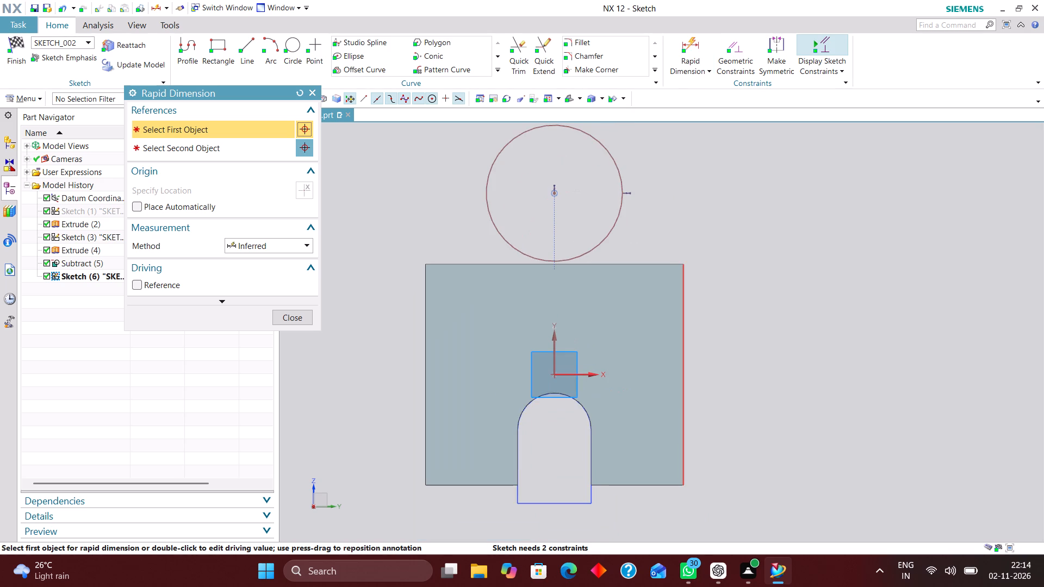
left_click(686, 485)
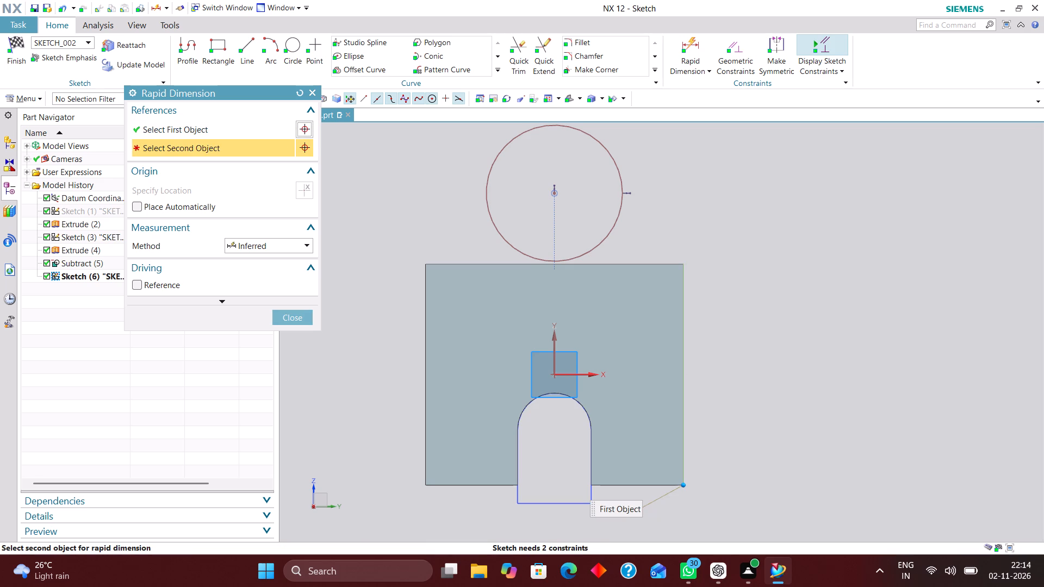
left_click(554, 191)
left_click(788, 352)
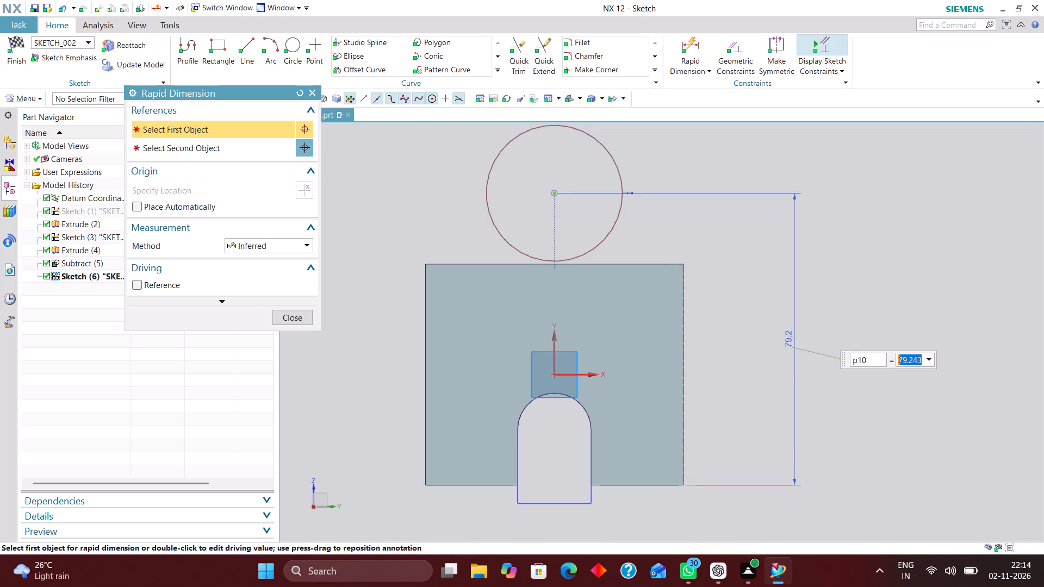
type("60")
type("+20")
key("plus")
type("20")
key("Return")
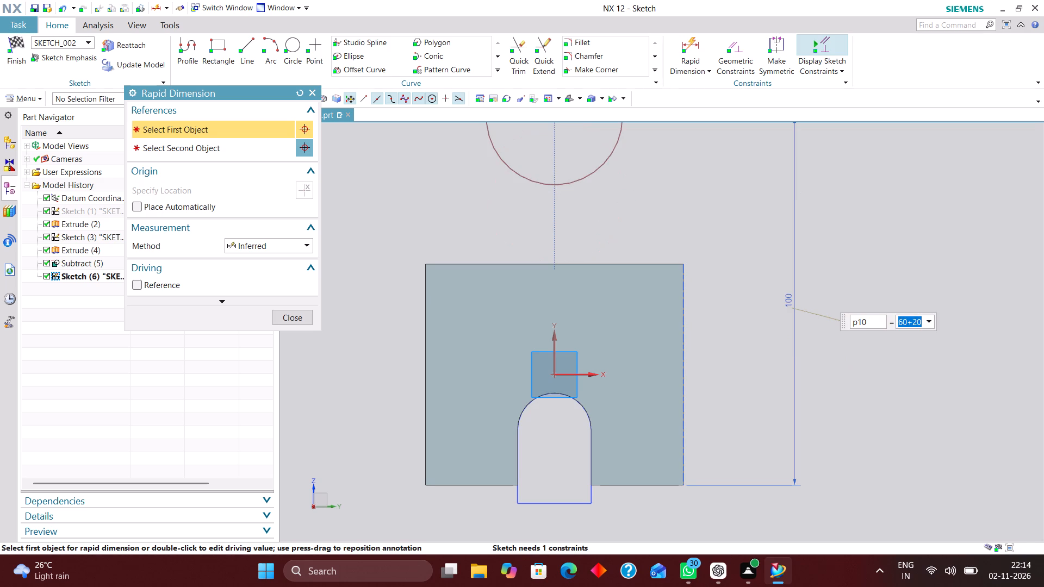
left_click(283, 320)
Add a diametral dimension to the circle and set it to 70 mm.
scroll(499, 365, "down", 1)
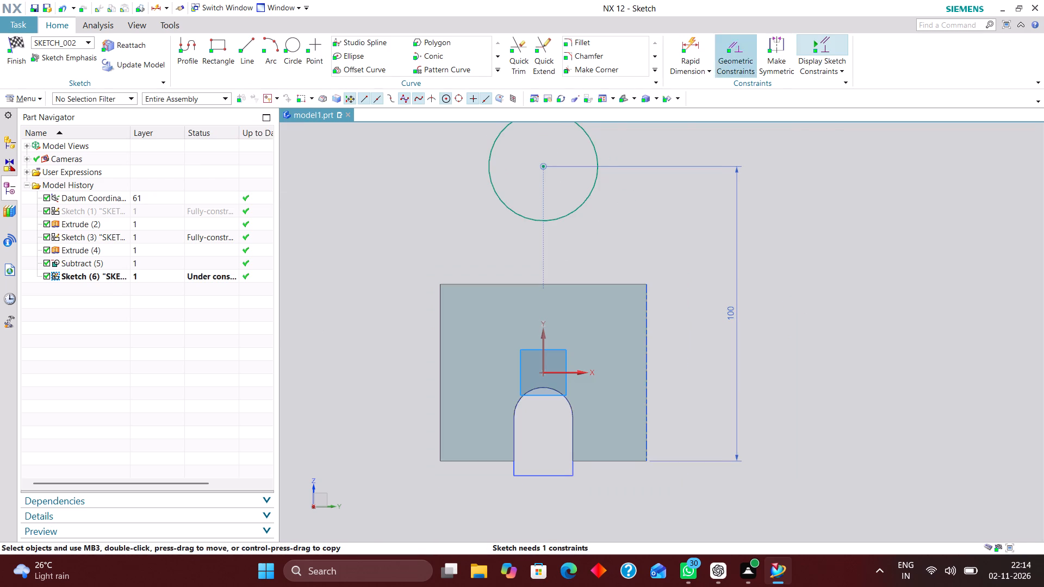
left_click(692, 44)
left_click(281, 248)
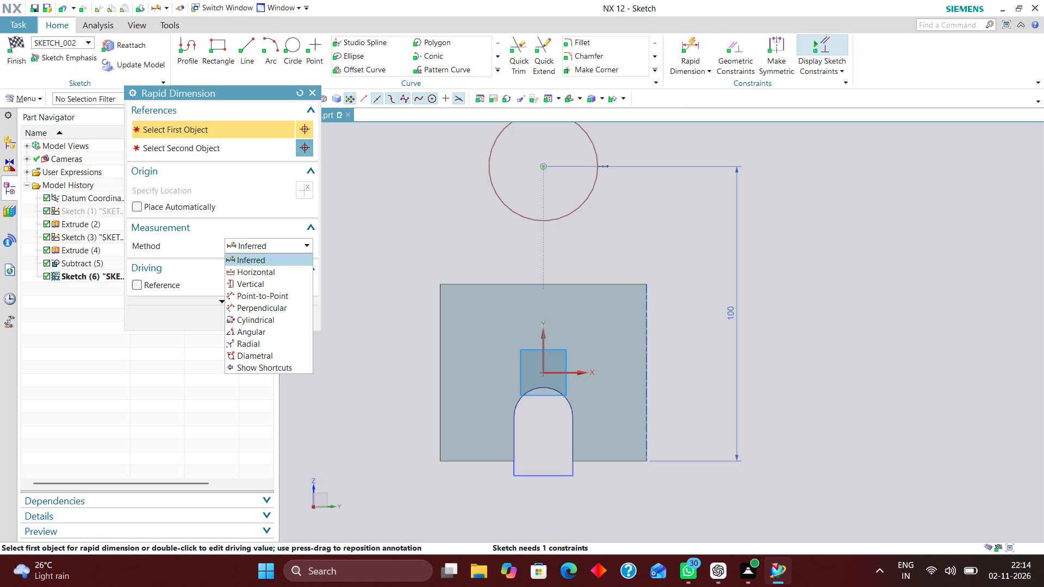
left_click(276, 357)
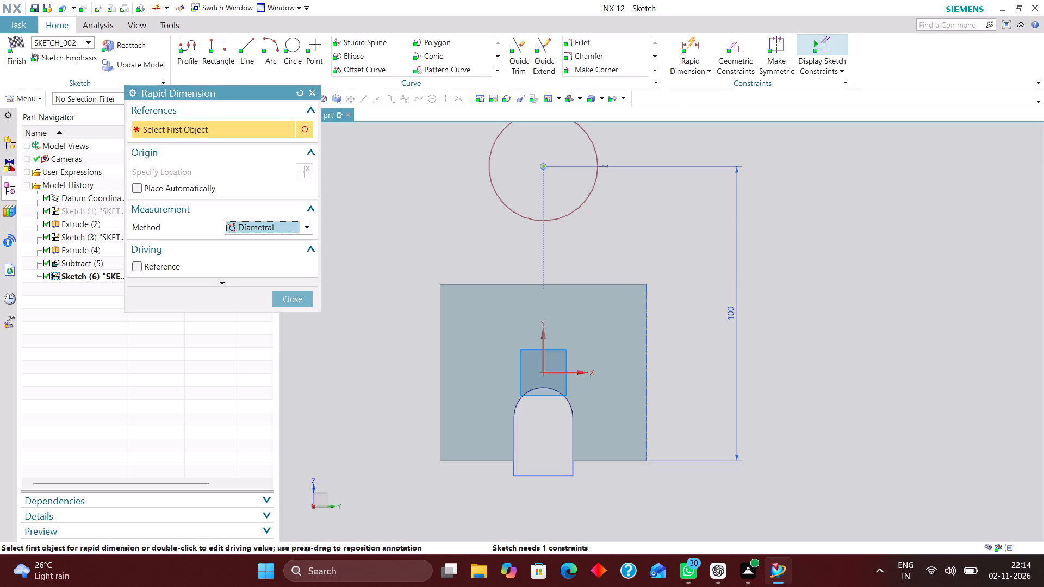
left_click(571, 212)
left_click(668, 222)
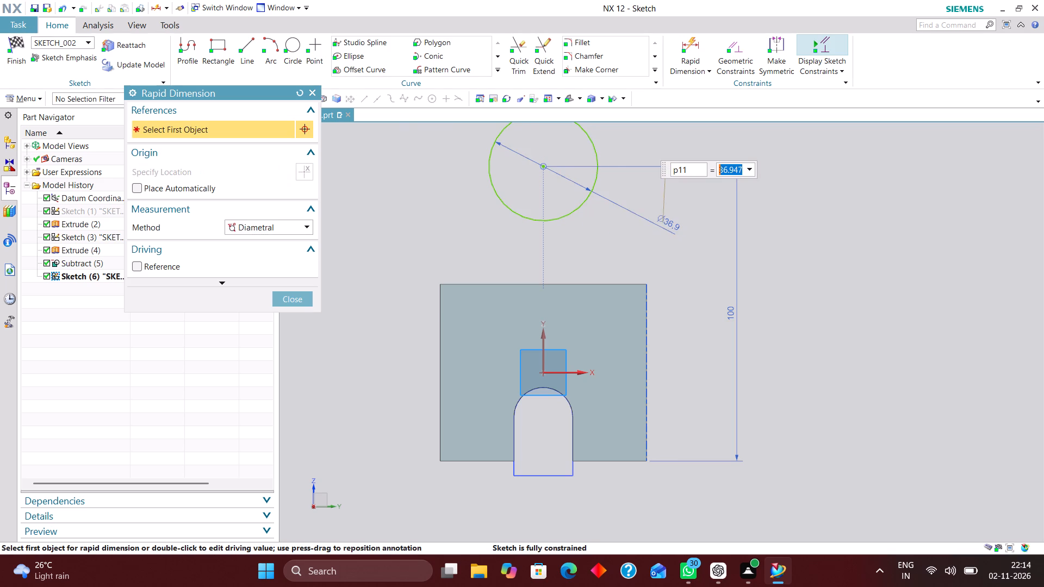
type("70")
key("Return")
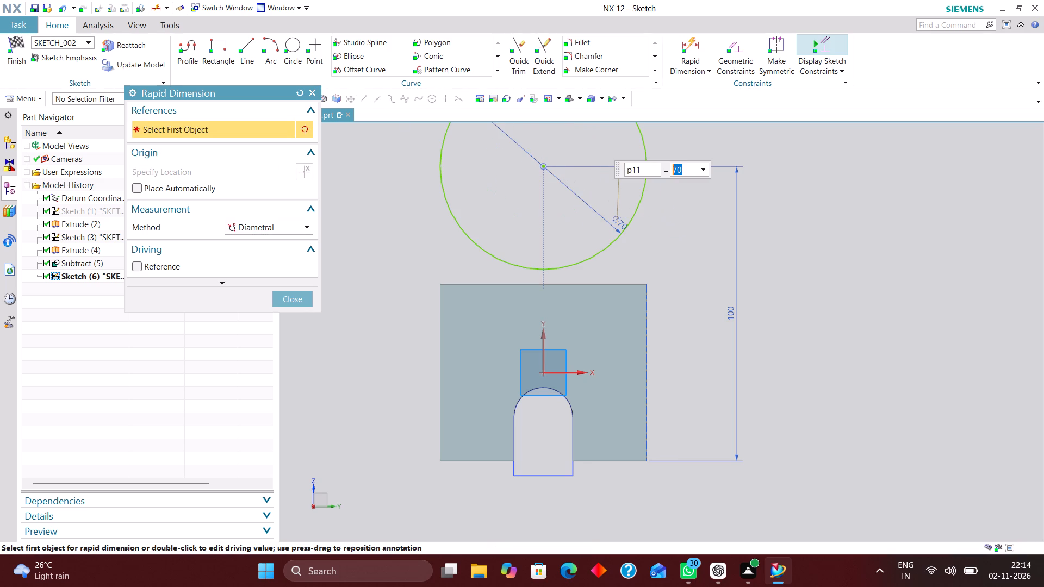
left_click(299, 297)
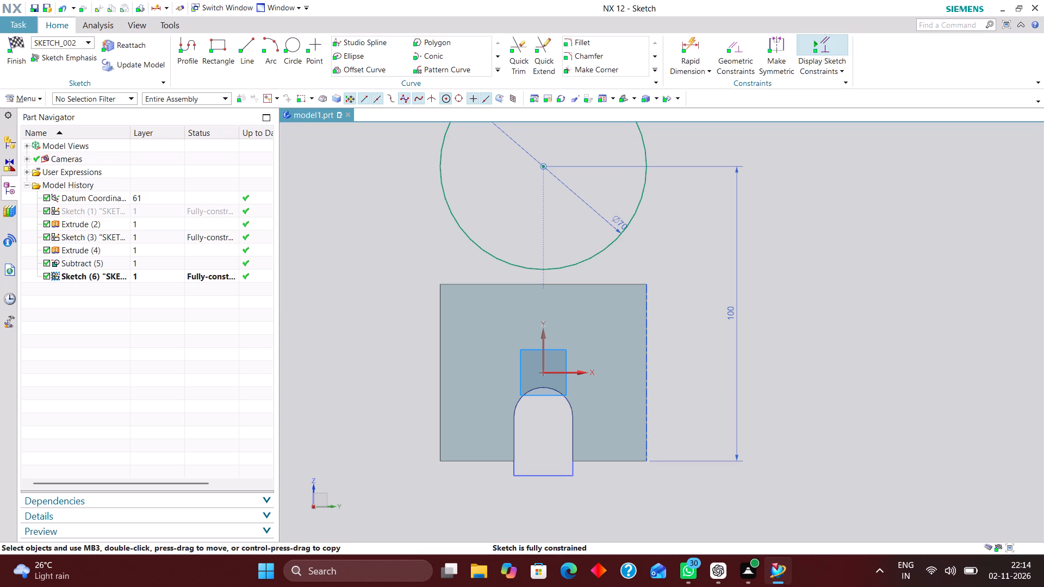
Draw a vertical line on each side of the circle, reaching below the block's top edge, the right one about 69 mm long.
scroll(468, 334, "down", 2)
scroll(552, 273, "up", 1)
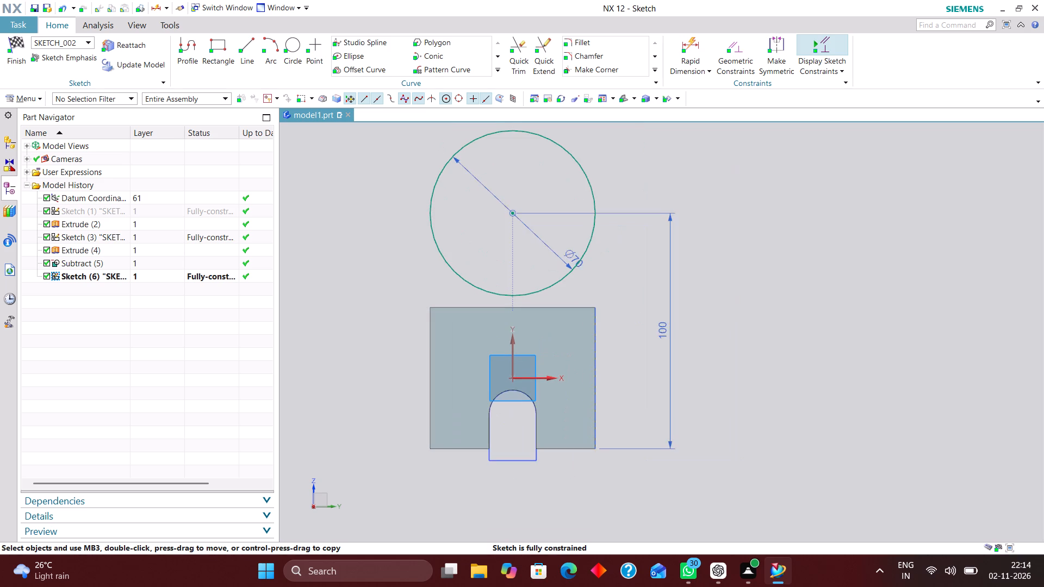
left_click(252, 42)
scroll(432, 235, "up", 2)
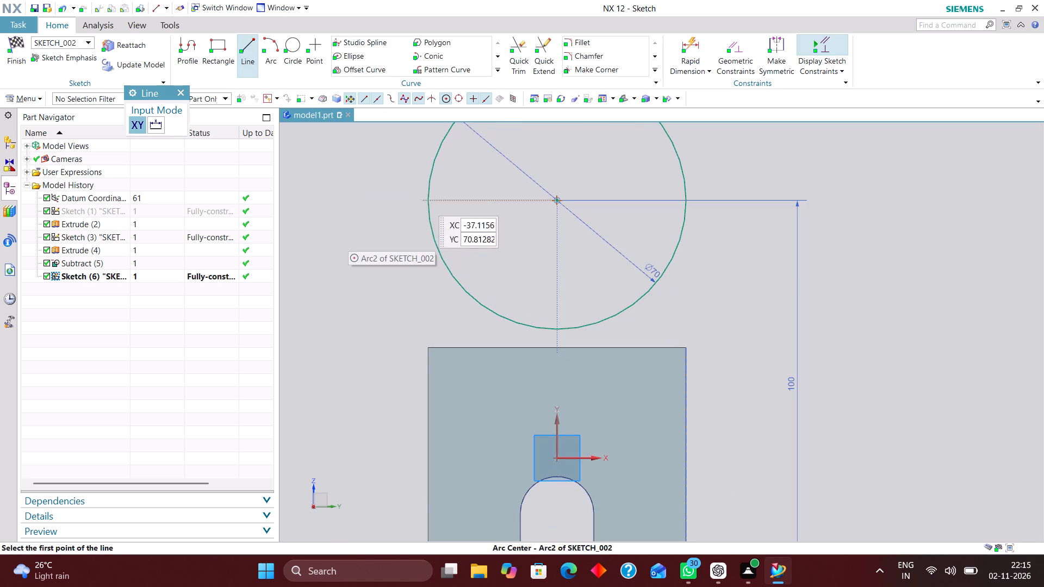
left_click(411, 178)
left_click(404, 388)
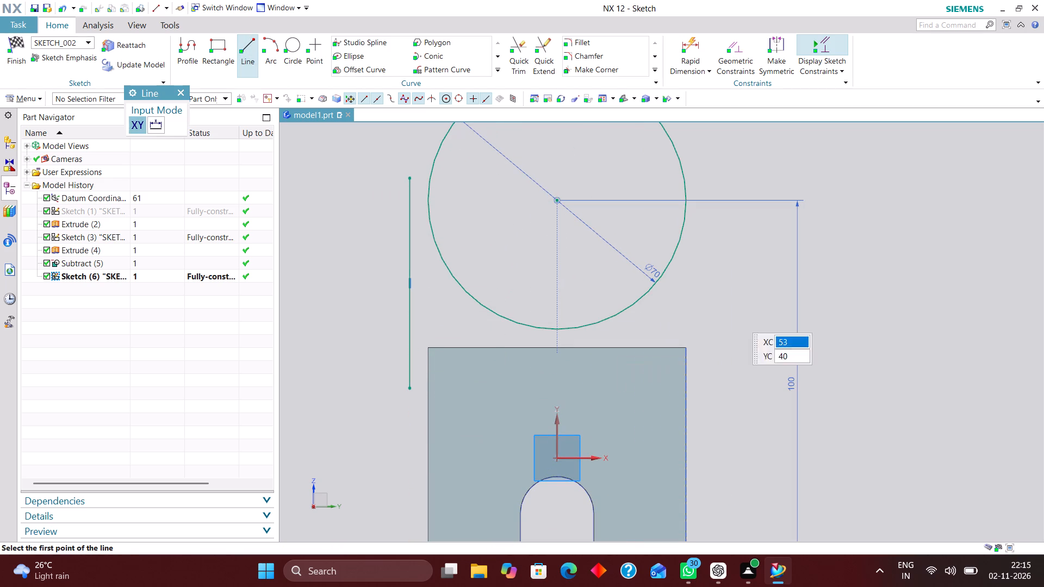
left_click(725, 154)
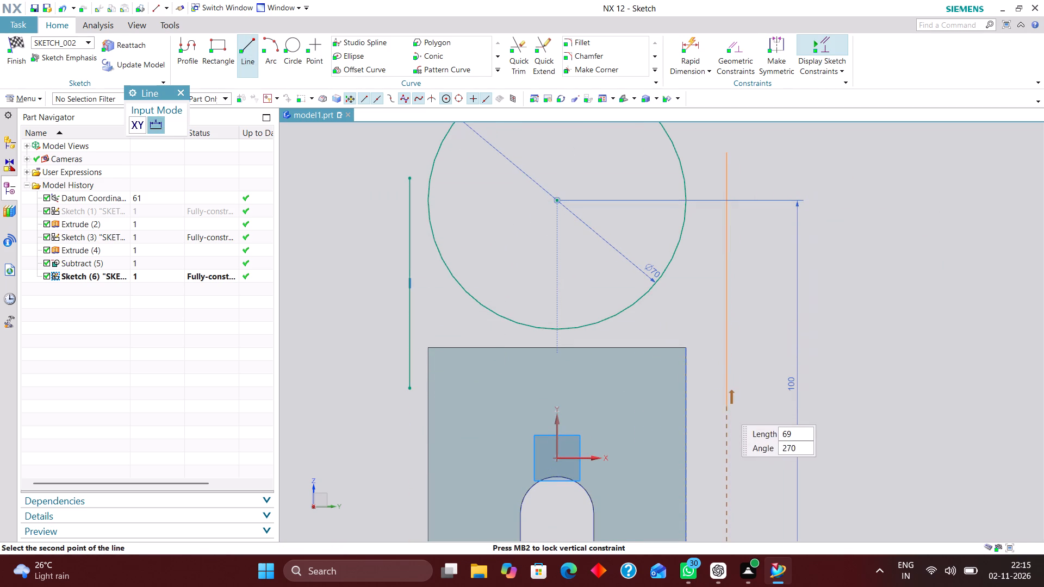
left_click(724, 407)
Make the left and right vertical lines tangent to the 70 mm circle.
left_click(733, 44)
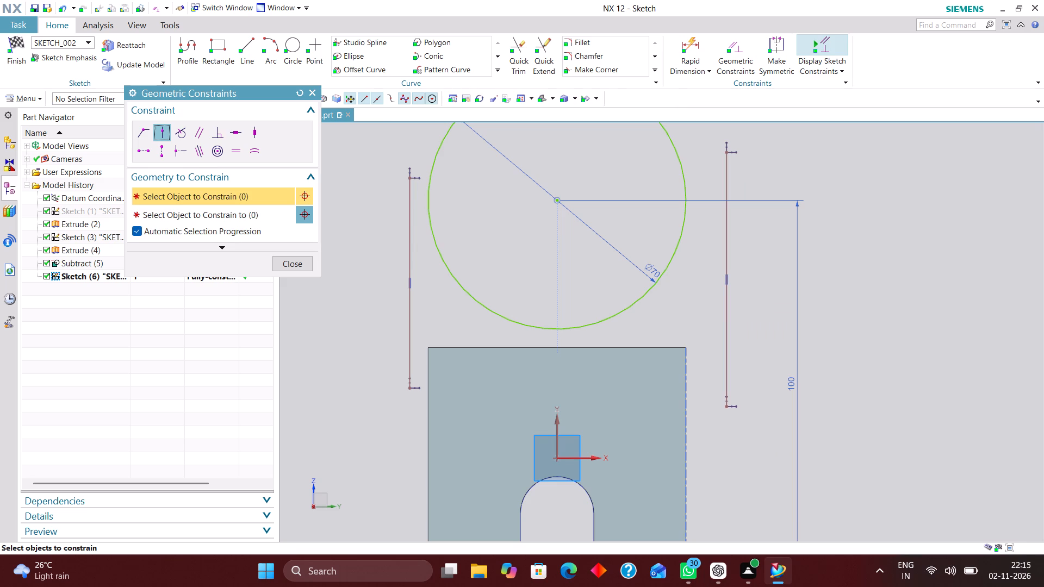
left_click(184, 132)
left_click(437, 253)
left_click(408, 254)
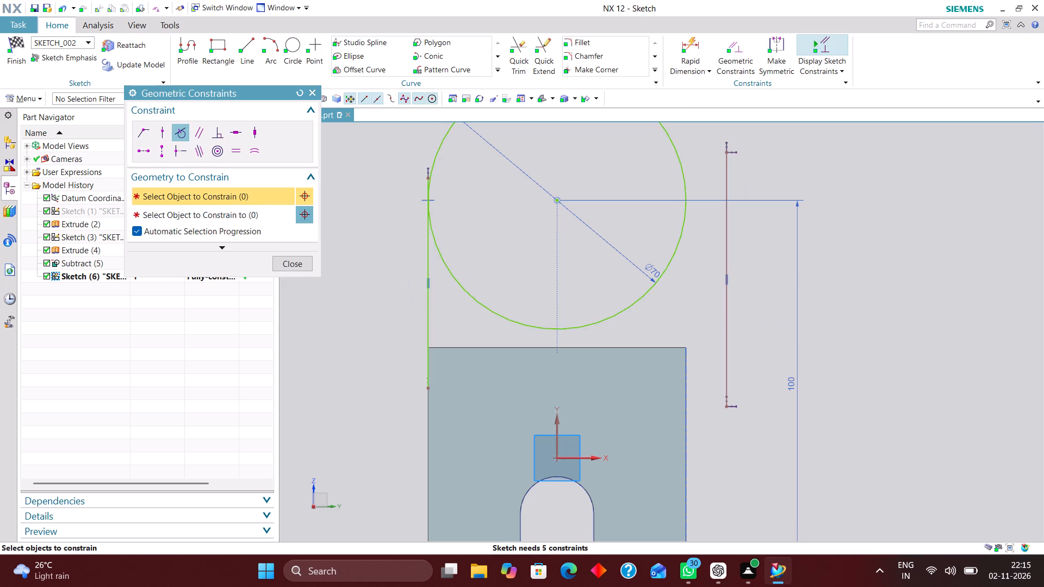
left_click(688, 189)
left_click(726, 189)
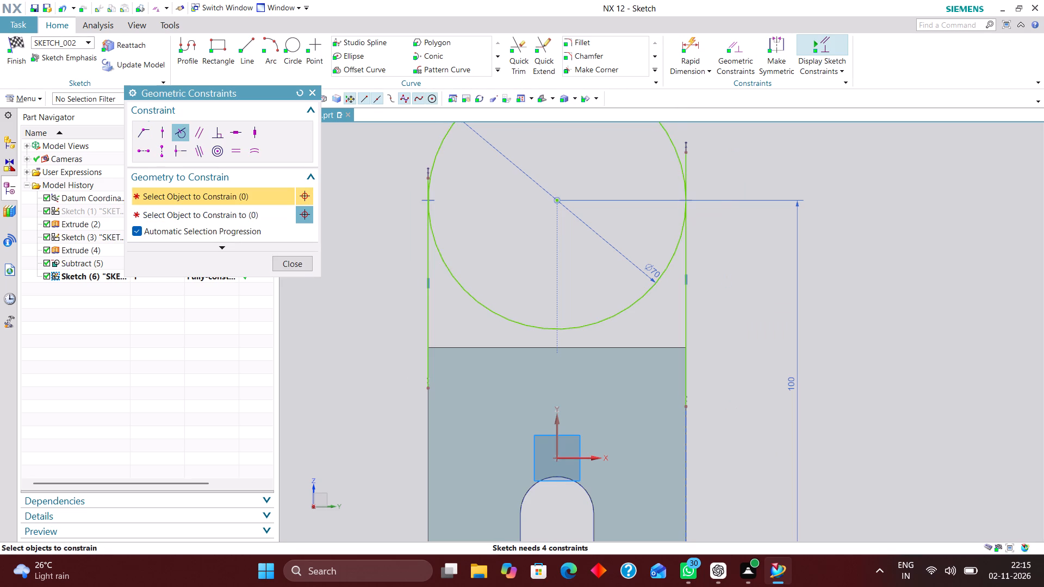
Constrain the upper endpoints of both vertical lines onto the circle with Point on Curve.
left_click(159, 130)
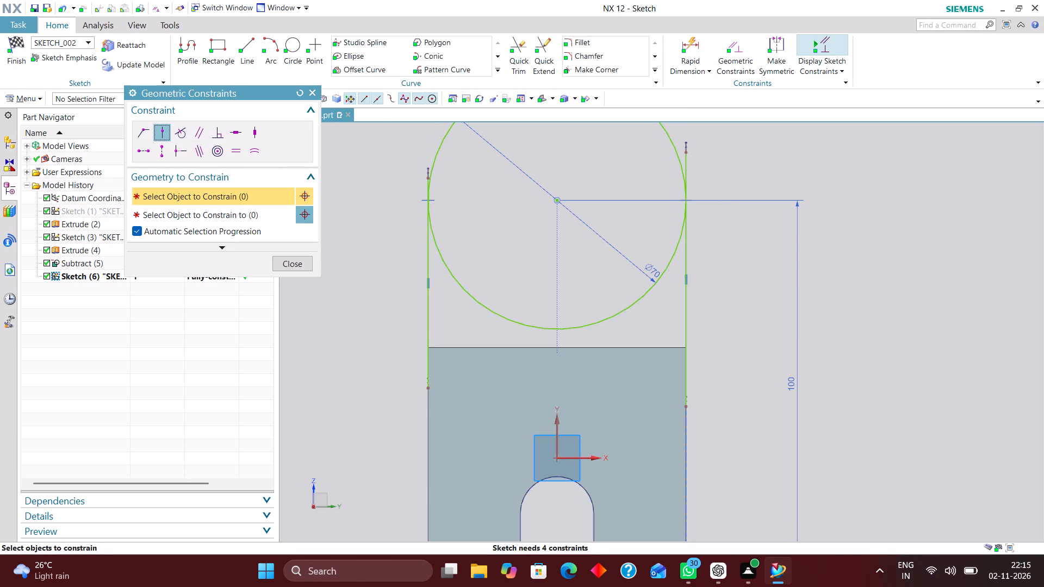
left_click(427, 174)
left_click(436, 161)
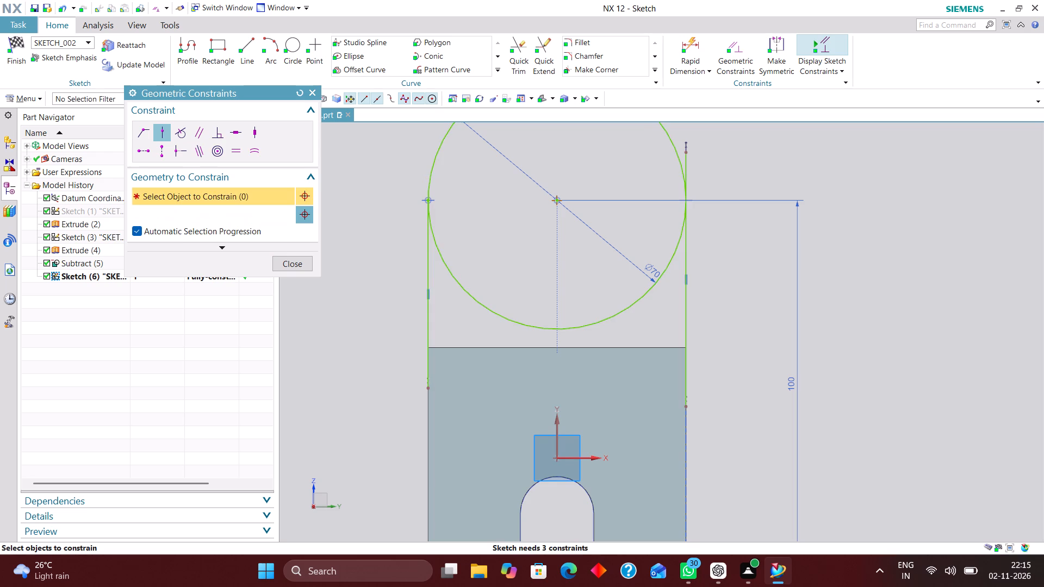
left_click(688, 154)
left_click(678, 148)
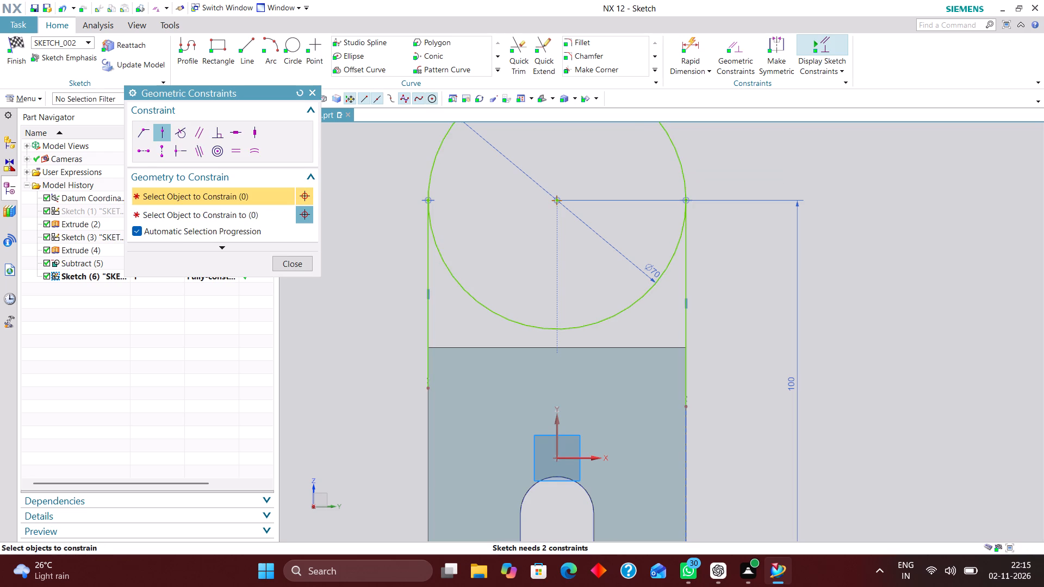
left_click(286, 266)
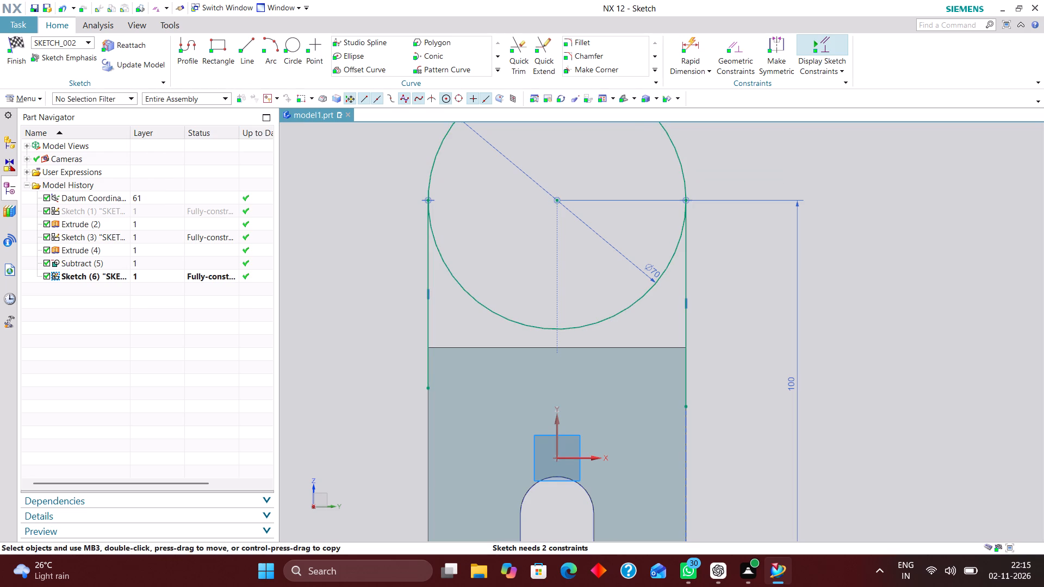
Draw a horizontal line from the left vertical line's lower endpoint across to just beyond the right vertical line.
left_click(246, 46)
left_click(429, 389)
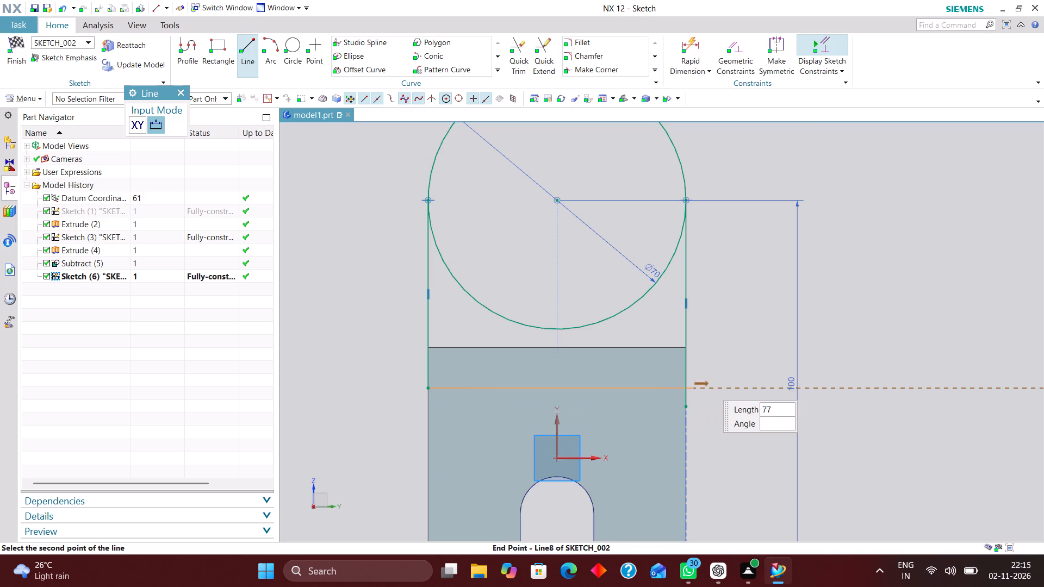
left_click(709, 385)
Trim the horizontal line's overhang, the right vertical line's excess below it, and the lower half of the 70 mm circle.
left_click(515, 45)
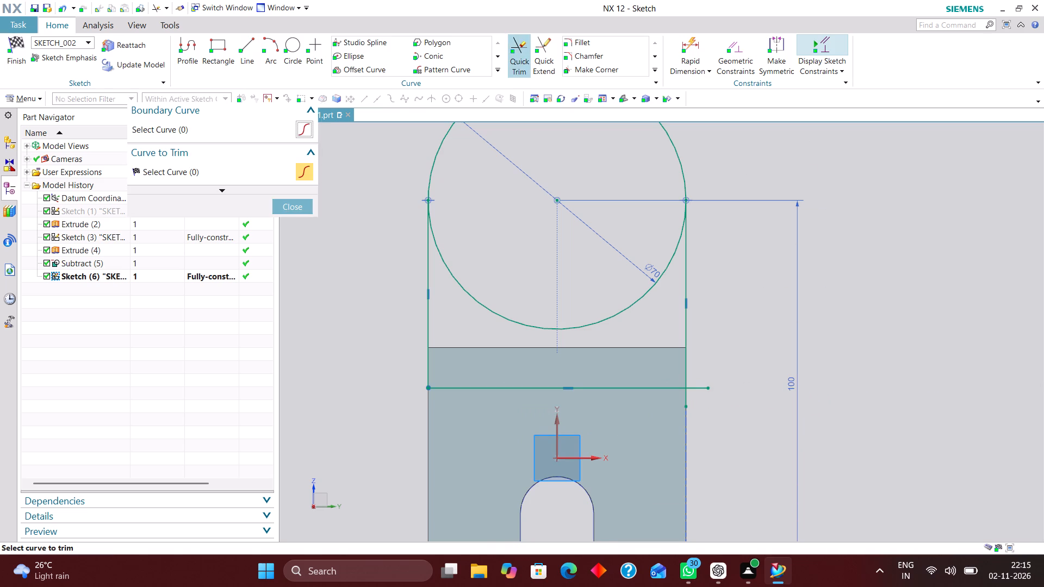
left_click(703, 390)
left_click(687, 404)
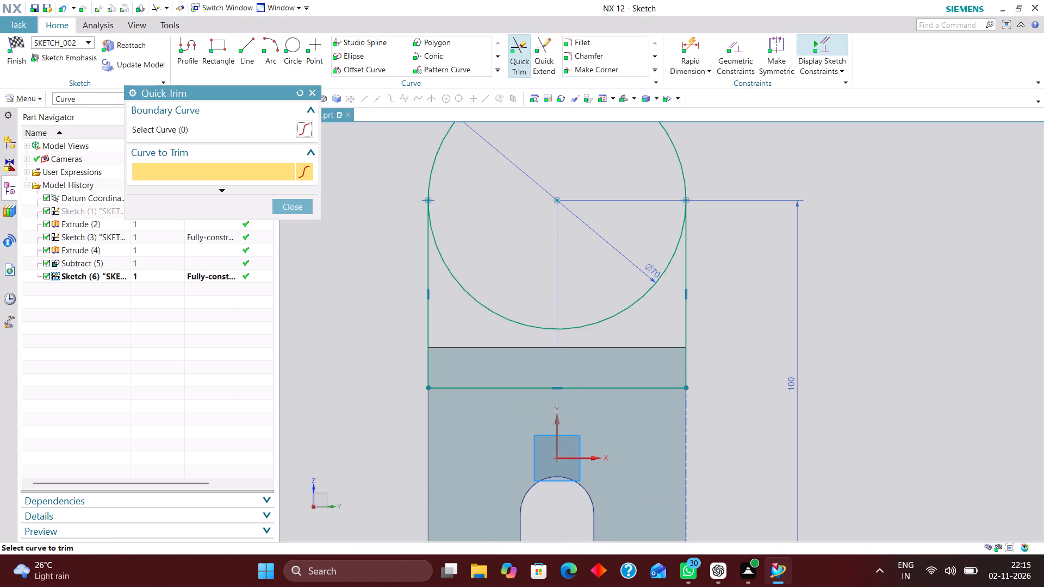
left_click(562, 328)
left_click(287, 207)
Dimension the vertical distance between the sketch's horizontal axis and the profile's bottom line, and finish the sketch.
scroll(455, 235, "down", 2)
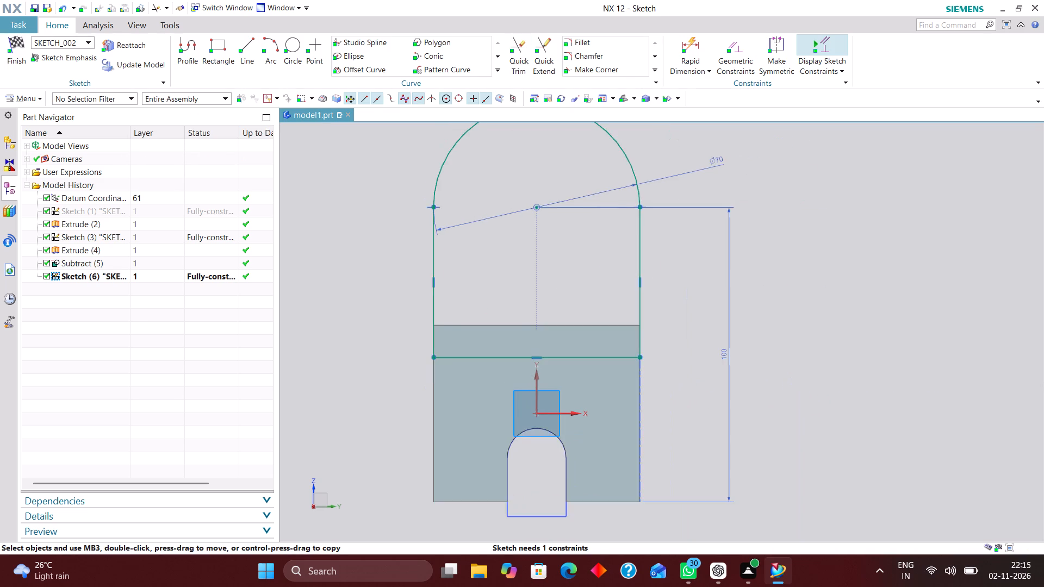
left_click(693, 41)
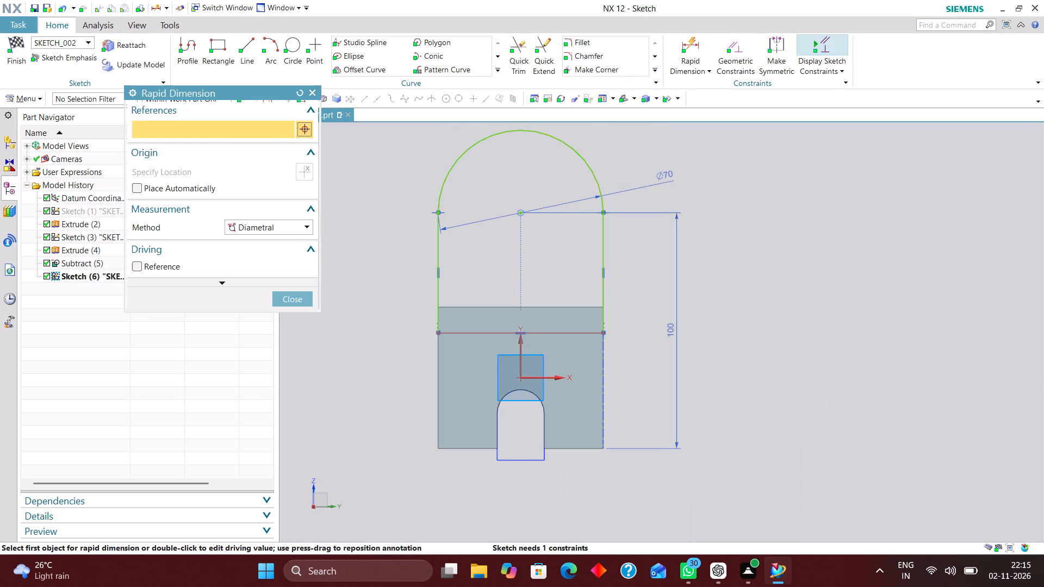
left_click(299, 228)
left_click(294, 239)
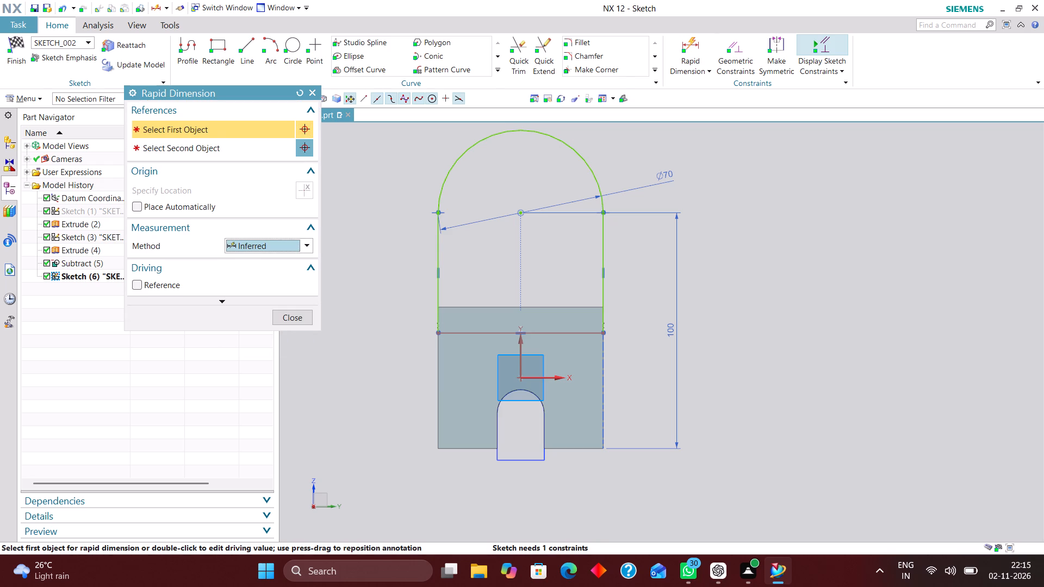
left_click(546, 379)
left_click(561, 334)
left_click(629, 348)
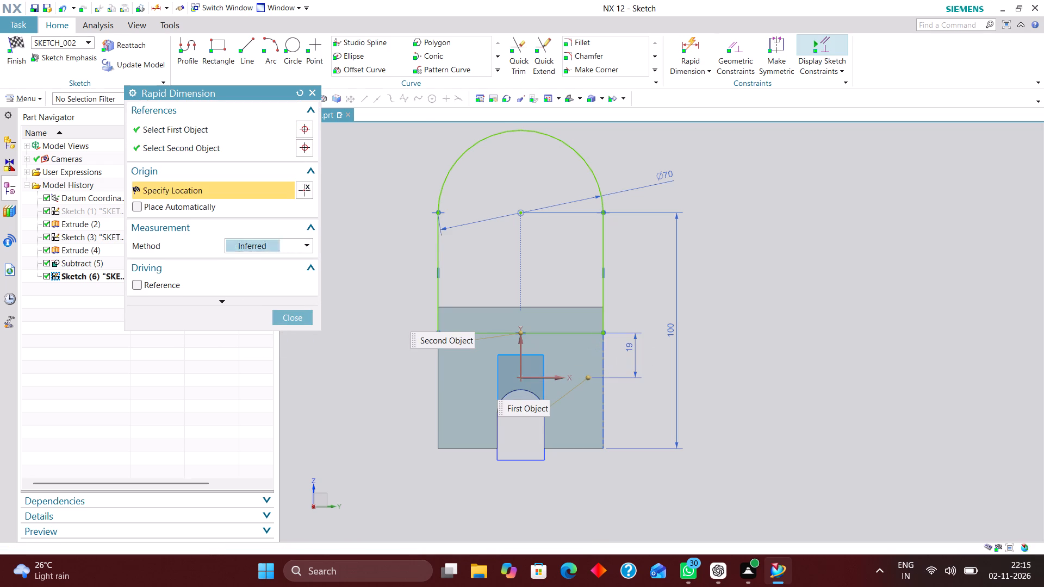
left_click(290, 314)
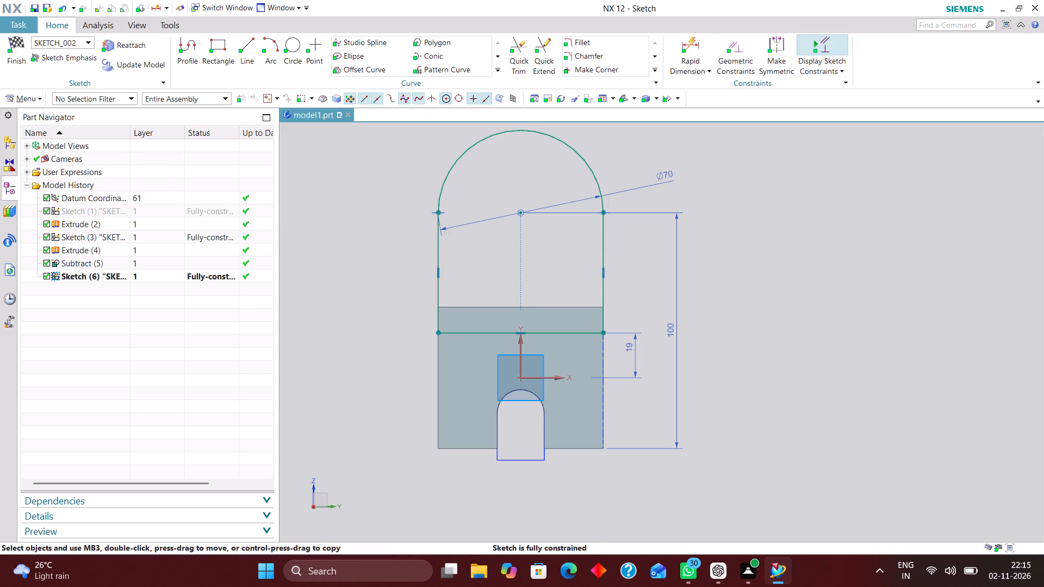
left_click(17, 42)
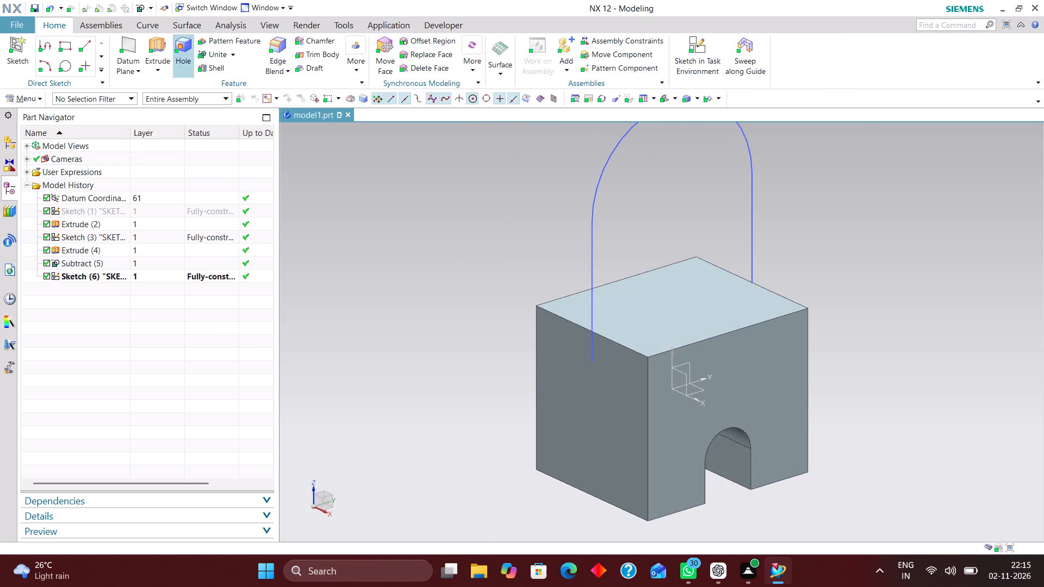
Extrude the round-topped profile with a symmetric value of 15 mm and no Boolean.
left_click(156, 49)
left_click(592, 229)
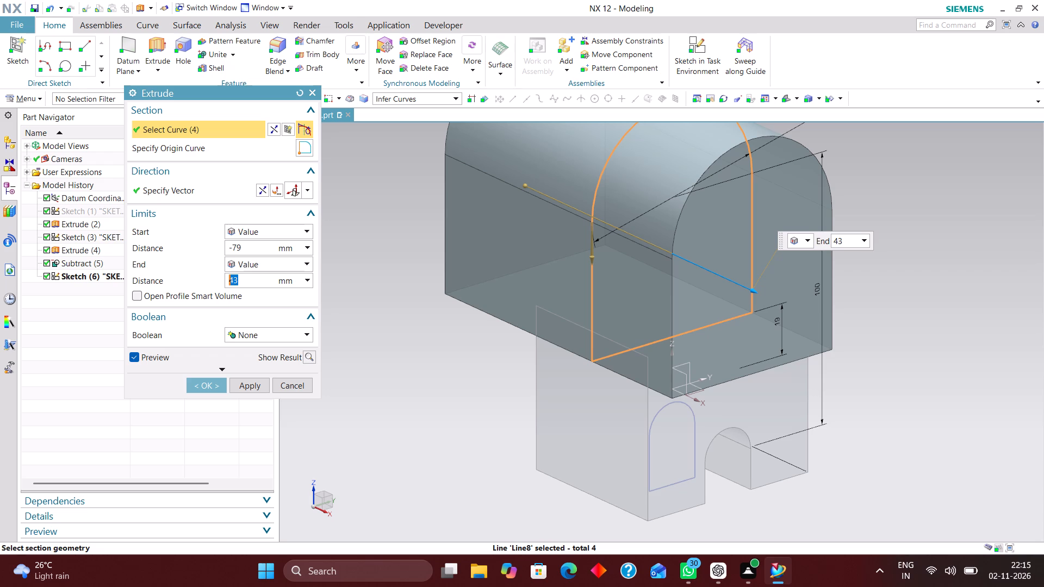
left_click(271, 236)
left_click(265, 257)
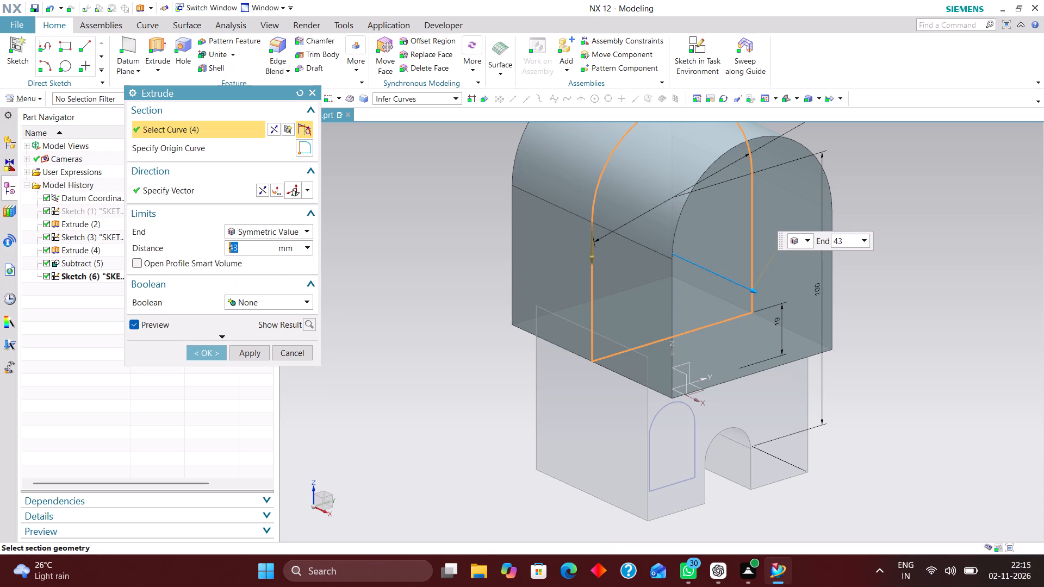
type("10")
key("Return")
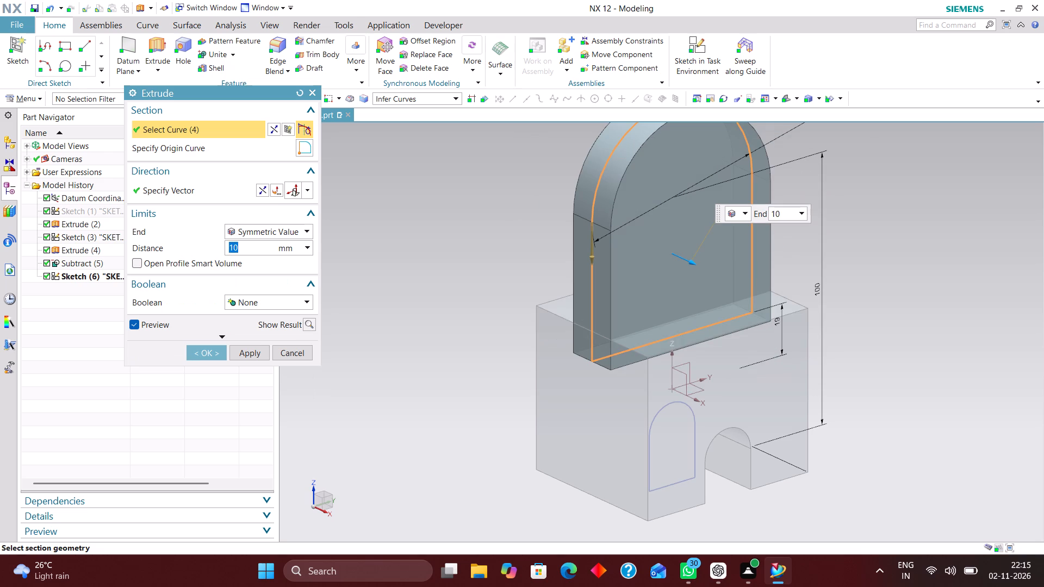
type("15")
key("Return")
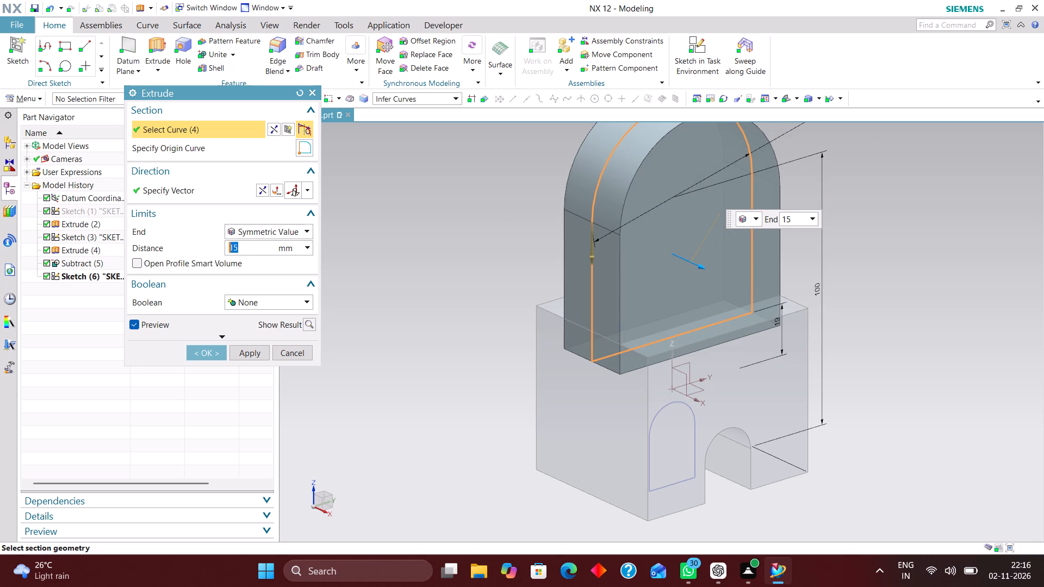
left_click(205, 356)
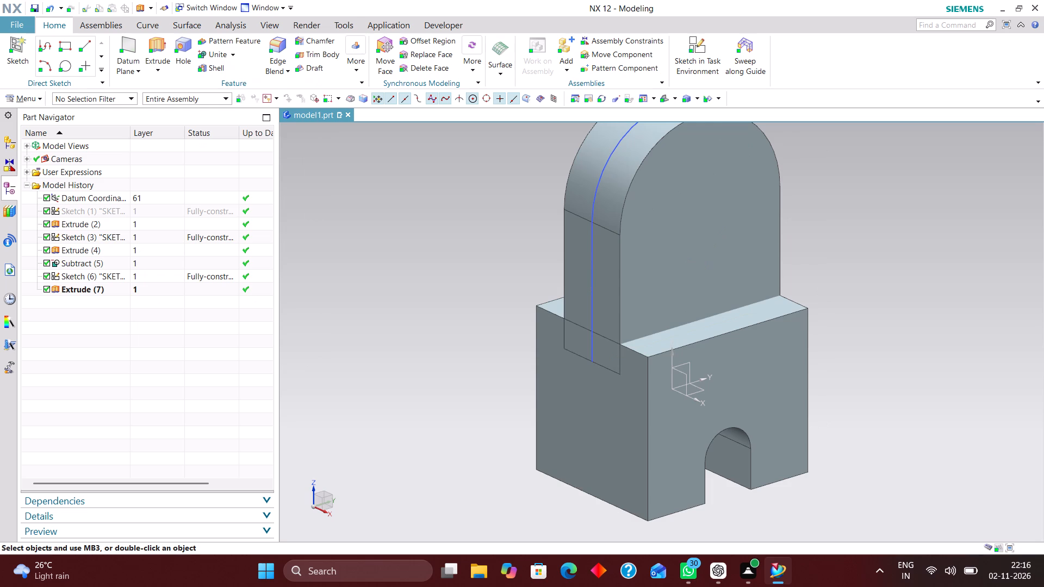
Set the upright extrusion's symmetric distance to 12 mm.
double_click(614, 248)
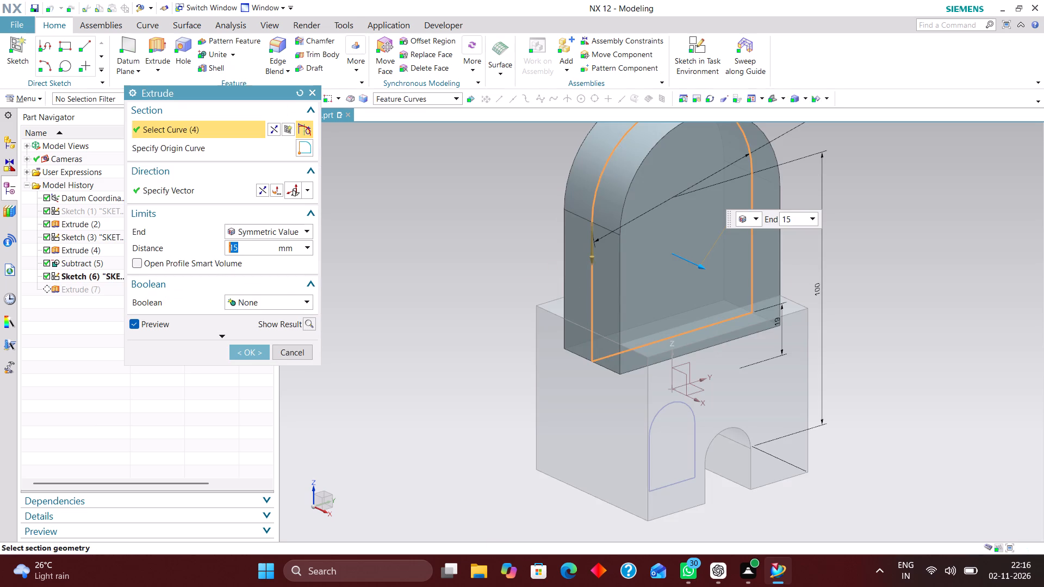
type("12")
key("Return")
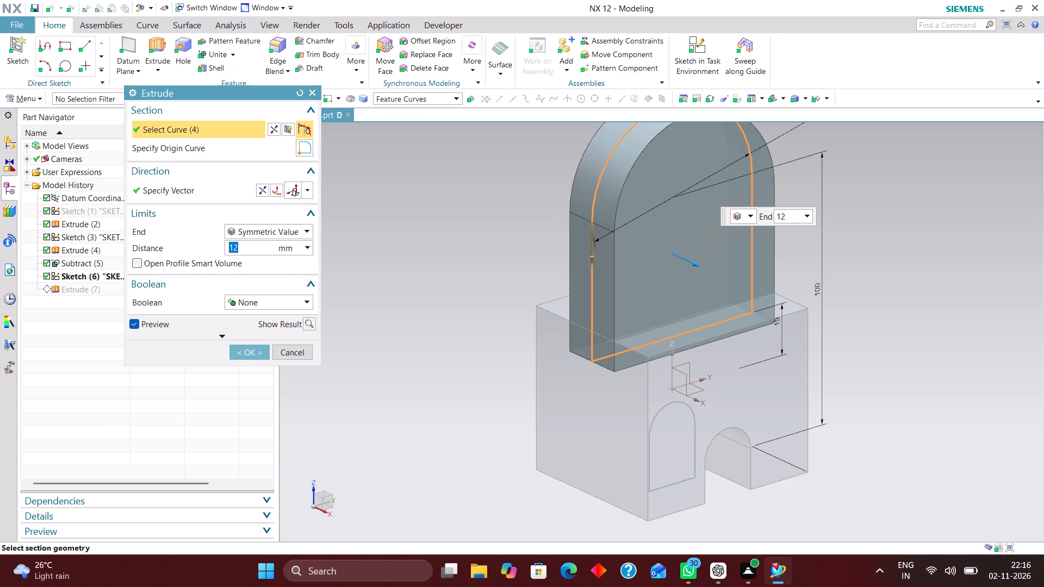
left_click(254, 352)
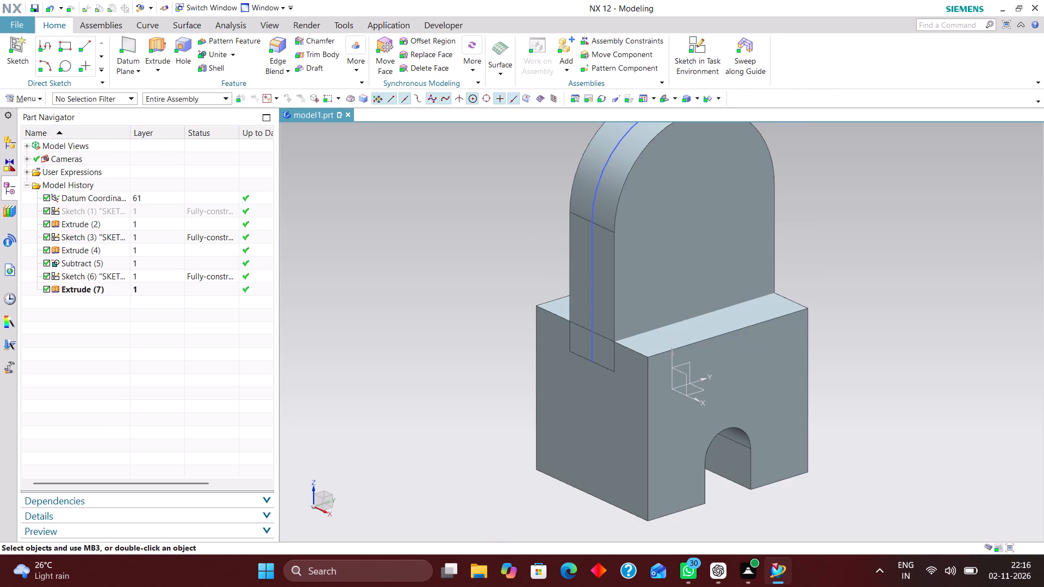
Unite the round-topped upright with the slotted block, using the block as the target body.
left_click(213, 55)
left_click(594, 436)
left_click(626, 266)
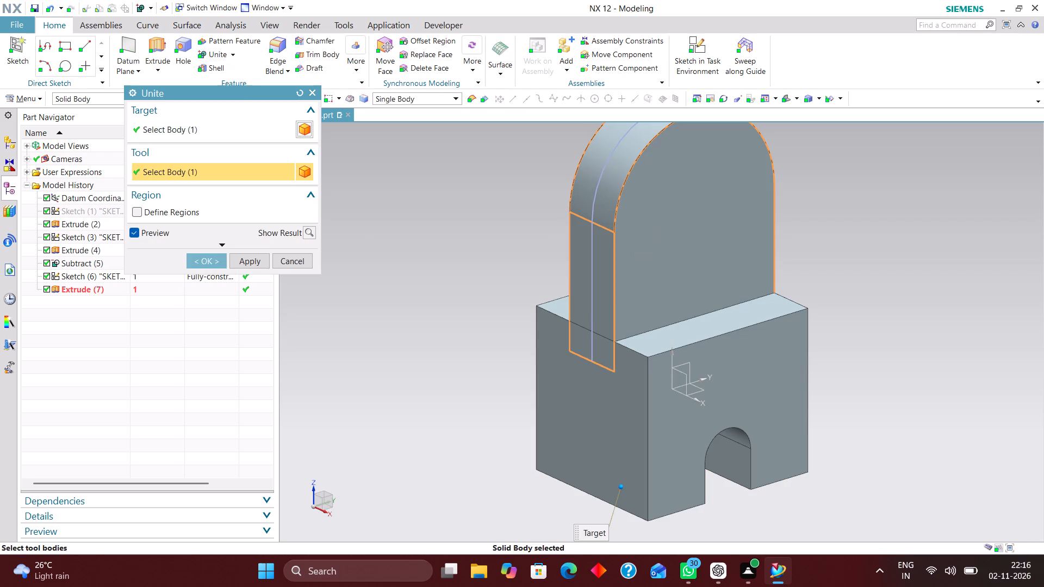
left_click(212, 264)
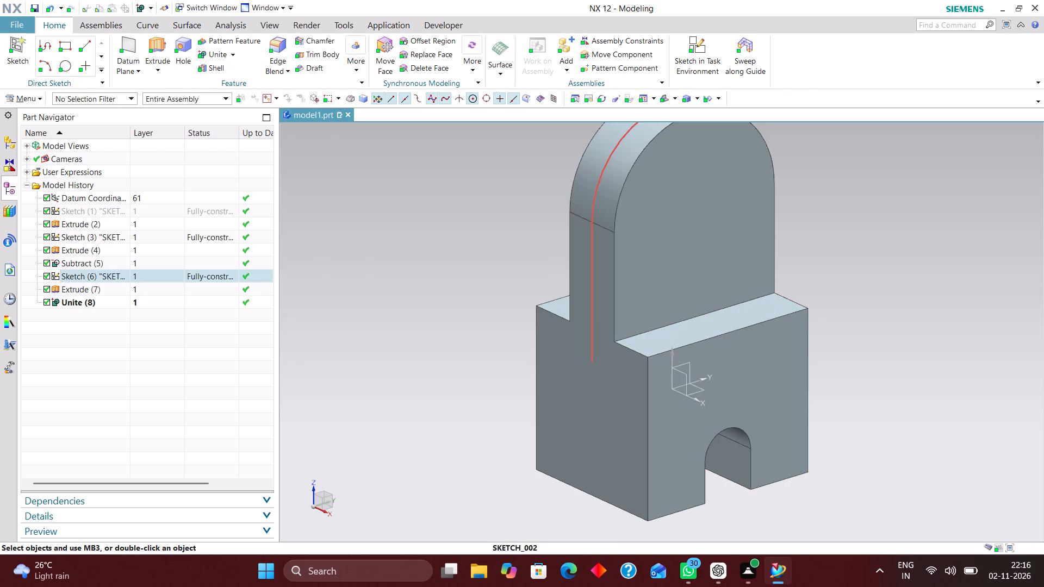
Hide the sketch of the round-topped upright.
right_click_drag(588, 282, 589, 404)
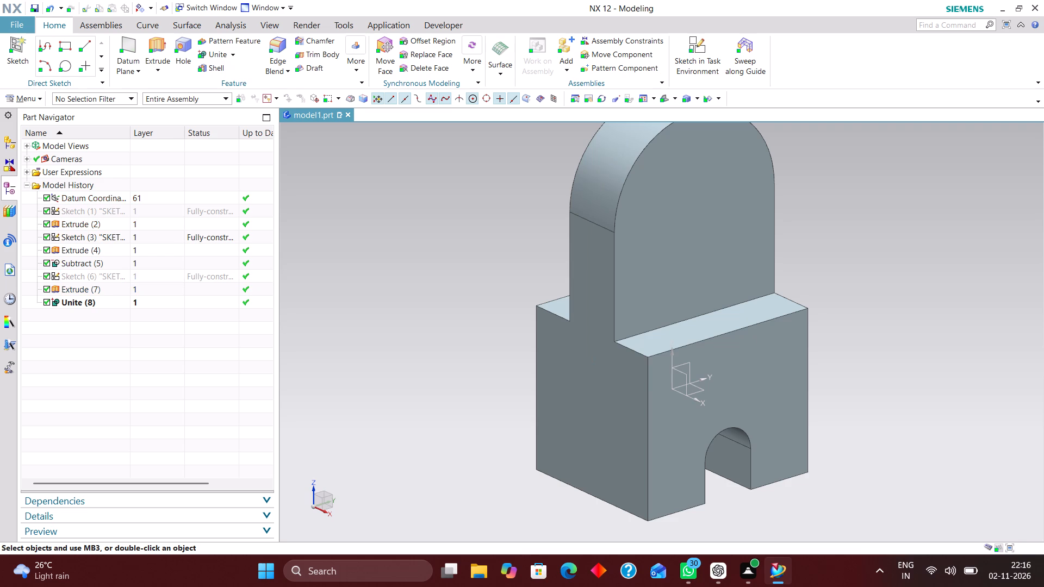
Create a sketch on the XZ datum plane through the middle of the block.
scroll(816, 272, "down", 1)
scroll(811, 279, "up", 1)
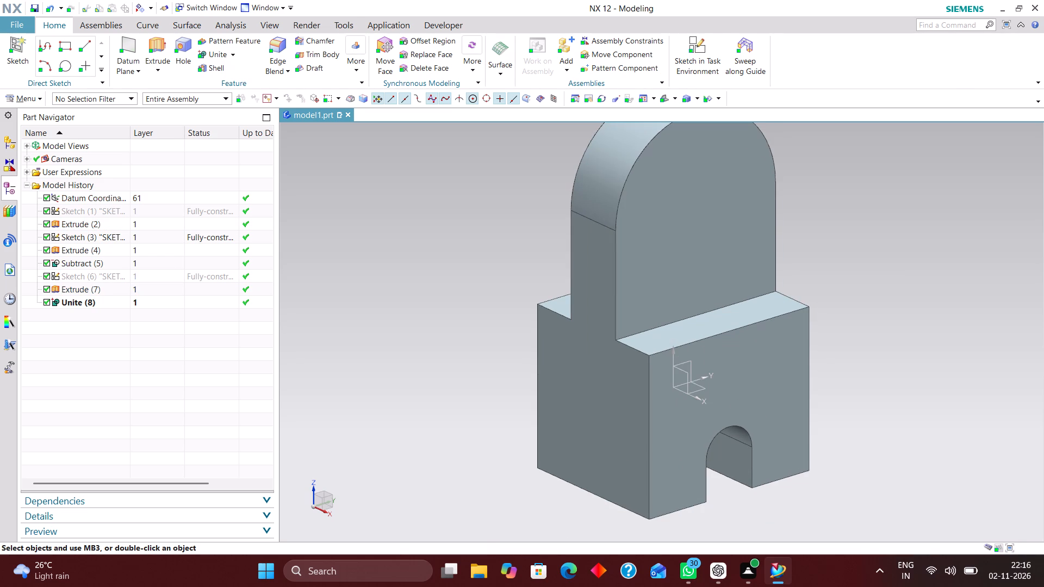
left_click(692, 41)
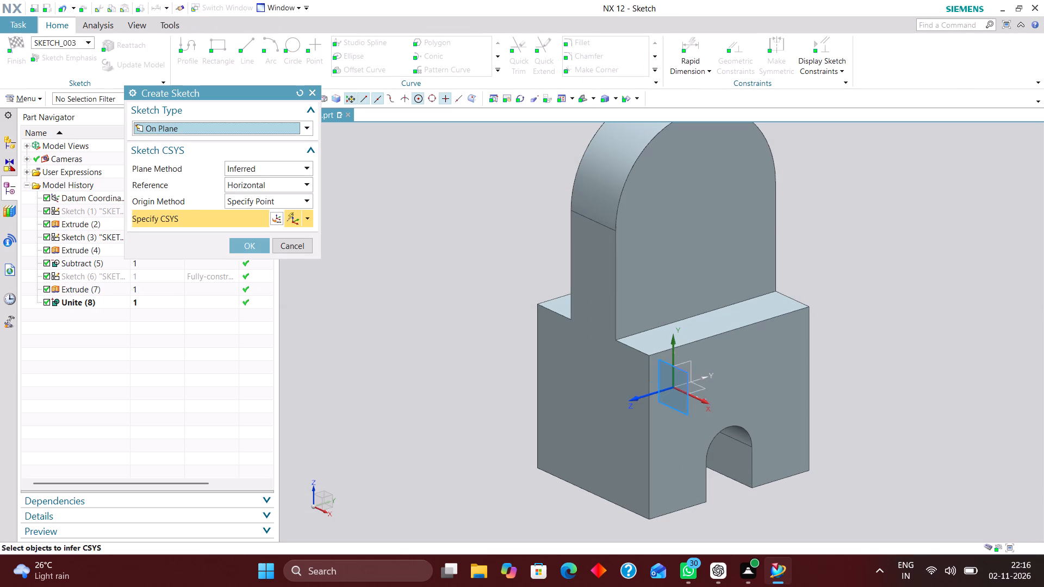
left_click(687, 375)
left_click(256, 246)
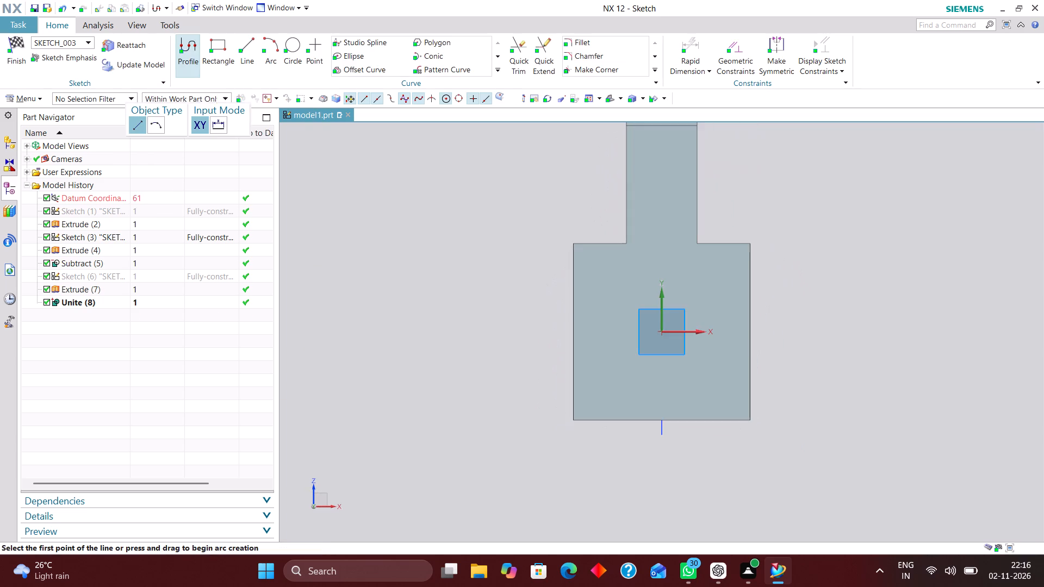
Sketch a slanted line, a horizontal base about 17 mm long and a vertical line near the corner between upright and block on the +X side.
scroll(537, 426, "down", 2)
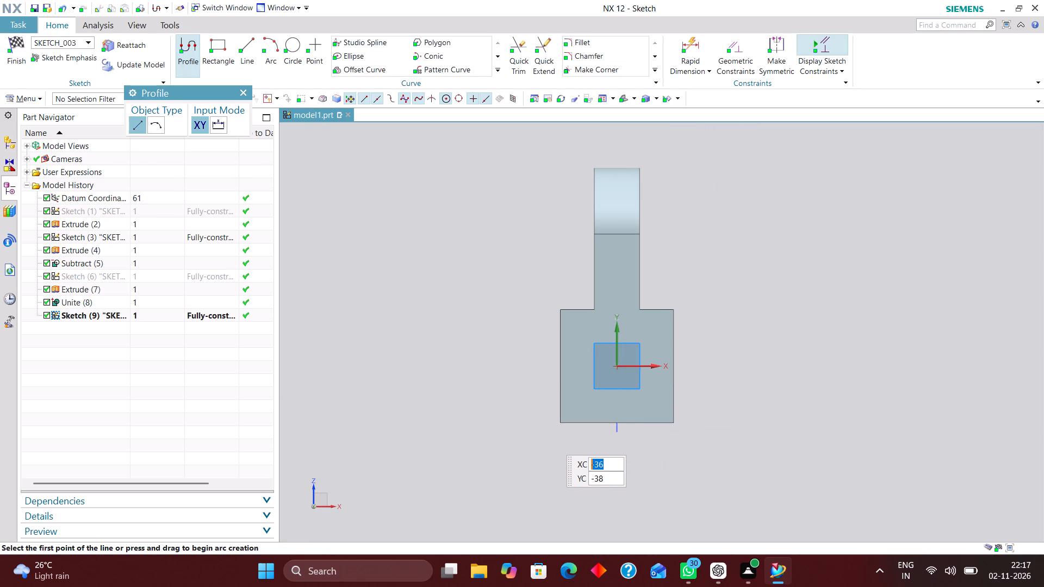
scroll(674, 315, "up", 2)
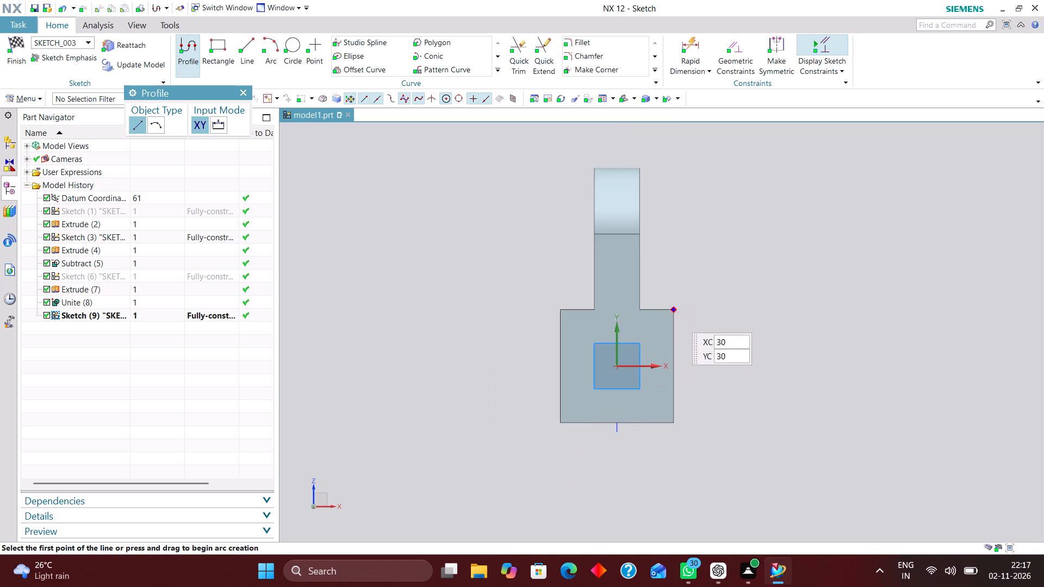
scroll(674, 315, "up", 2)
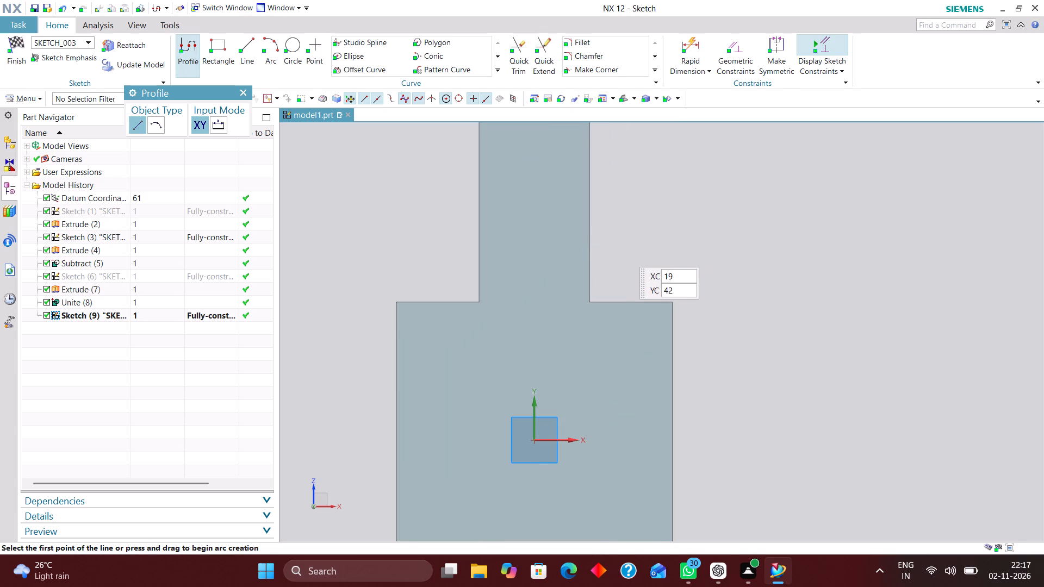
left_click(608, 222)
left_click(674, 292)
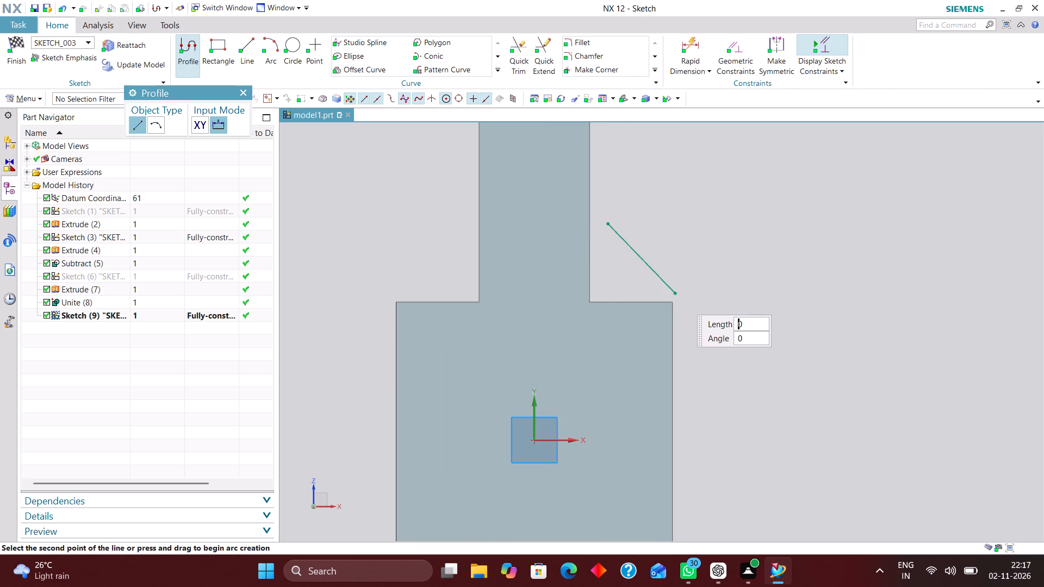
left_click_drag(676, 295, 670, 293)
left_click(595, 289)
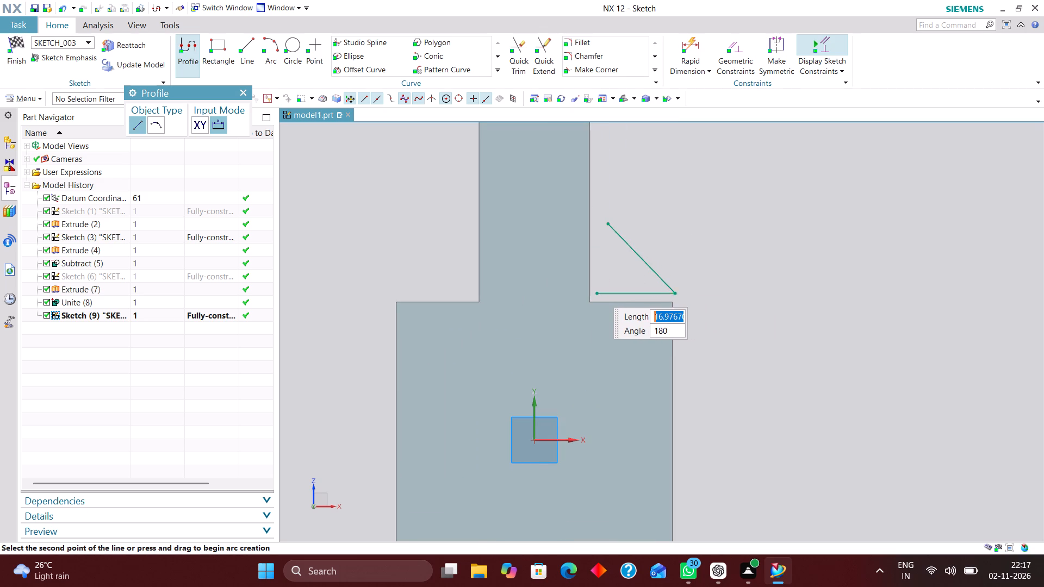
left_click(597, 292)
left_click(598, 209)
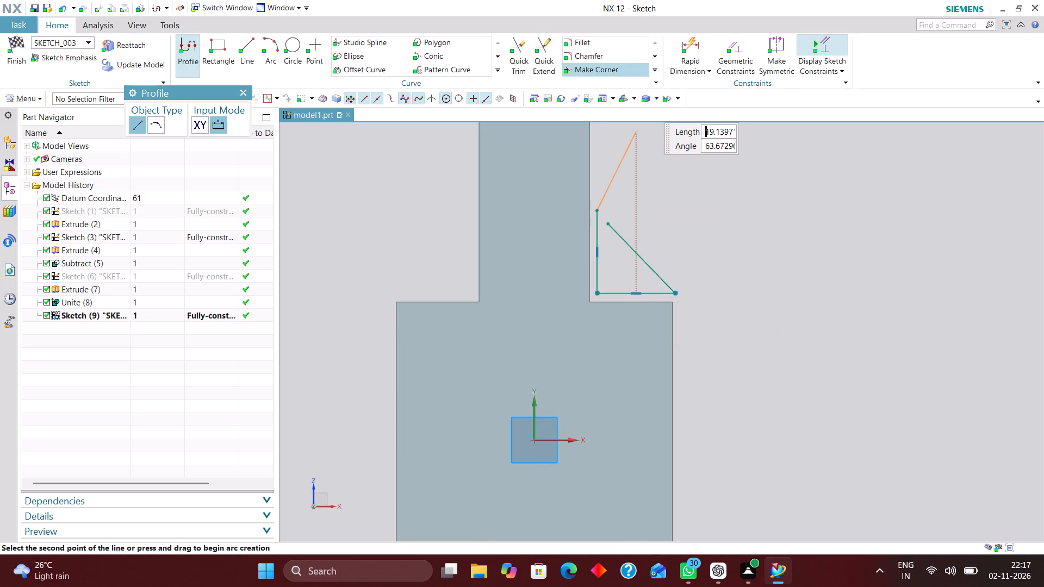
Close the triangle by extending the slanted line to the vertical line and trimming the vertical line's excess above their intersection.
left_click(549, 49)
left_click(632, 251)
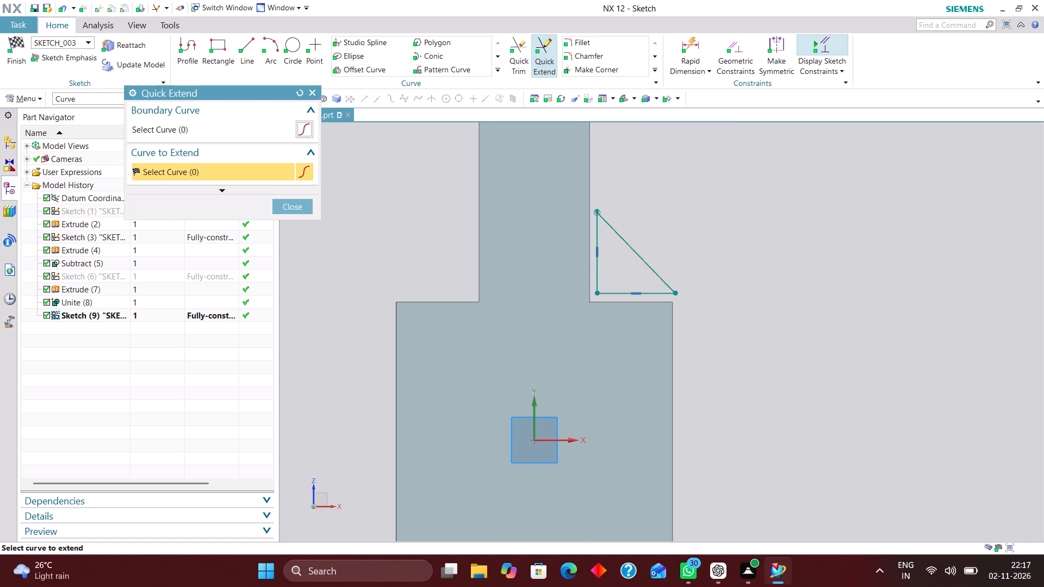
double_click(285, 208)
scroll(605, 212, "up", 6)
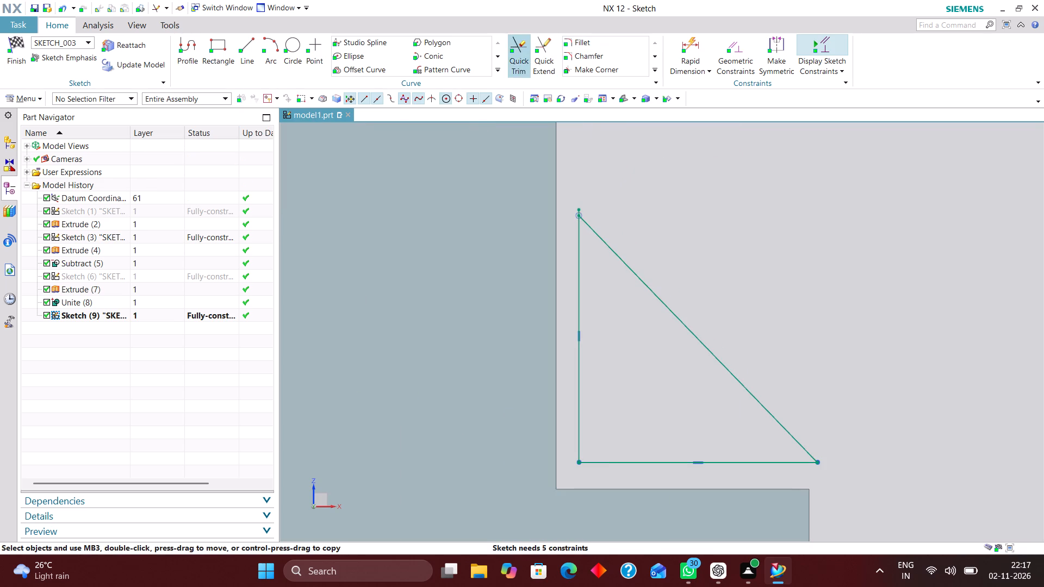
left_click(519, 53)
scroll(574, 217, "up", 5)
left_click(582, 195)
scroll(583, 174, "down", 7)
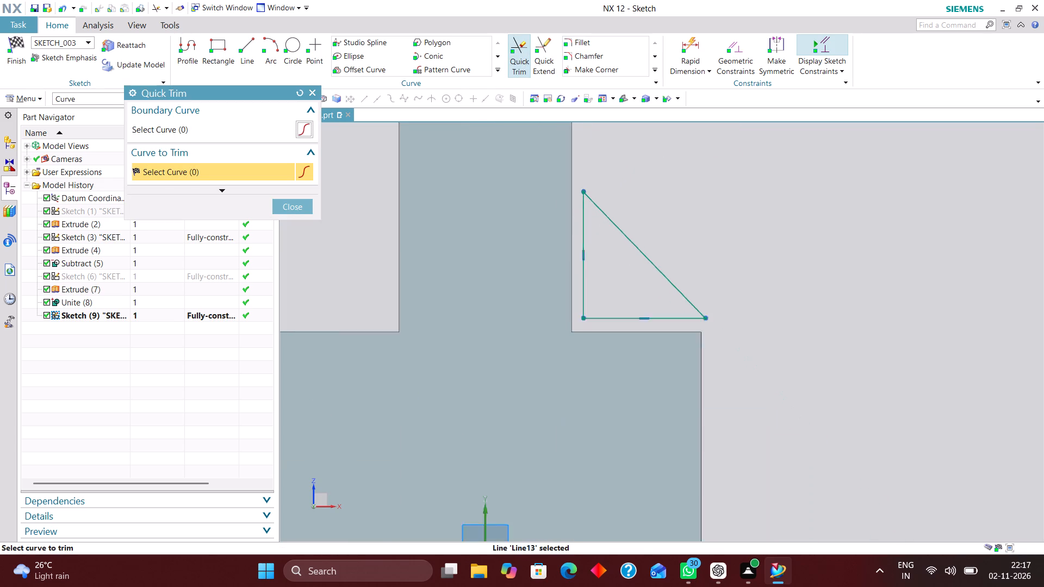
scroll(585, 197, "down", 6)
left_click(301, 209)
Dimension the triangle's base 30 mm above the sketch's horizontal axis.
scroll(651, 214, "up", 2)
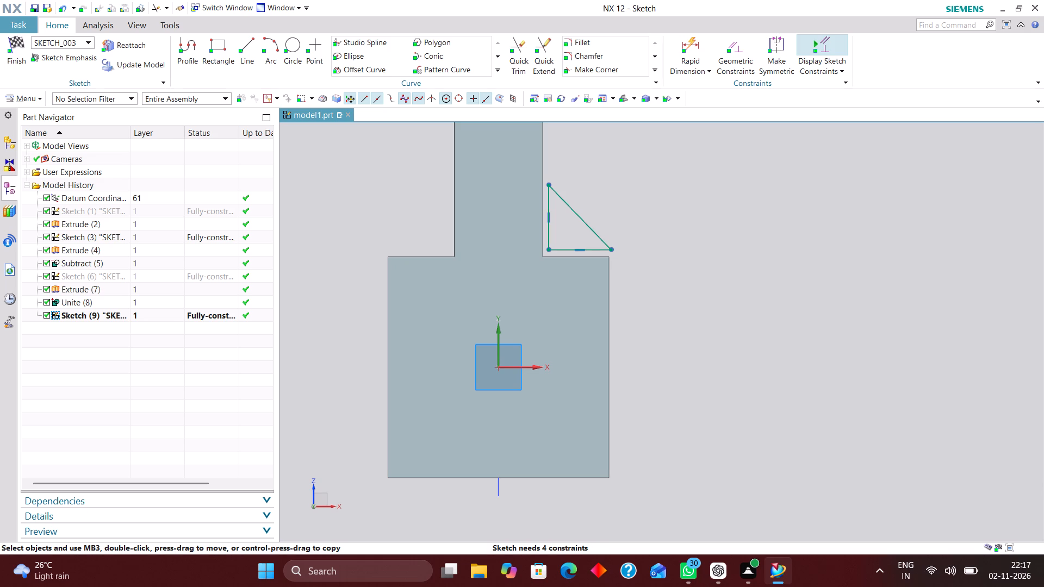
left_click(693, 43)
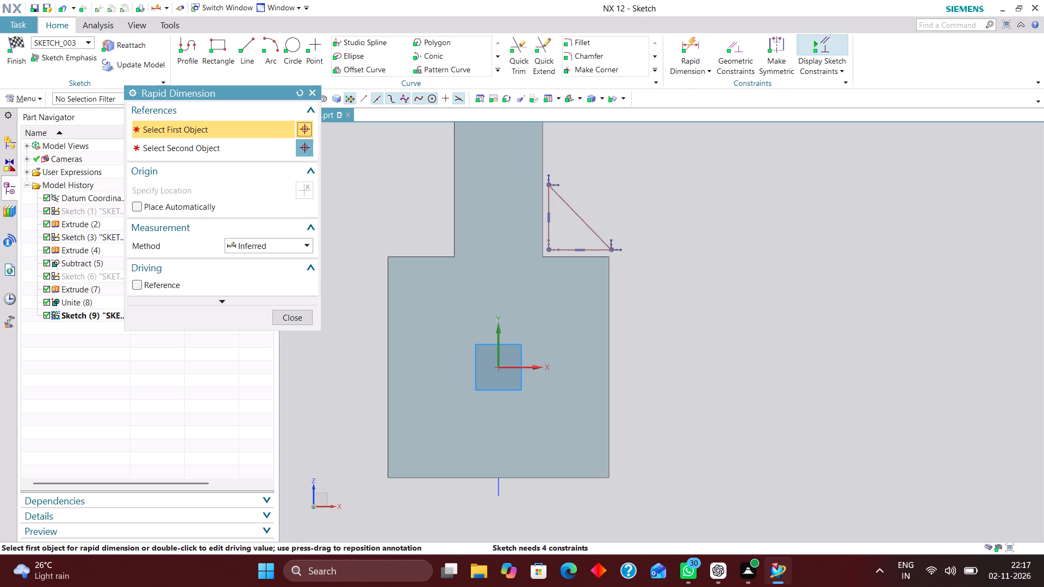
left_click(517, 367)
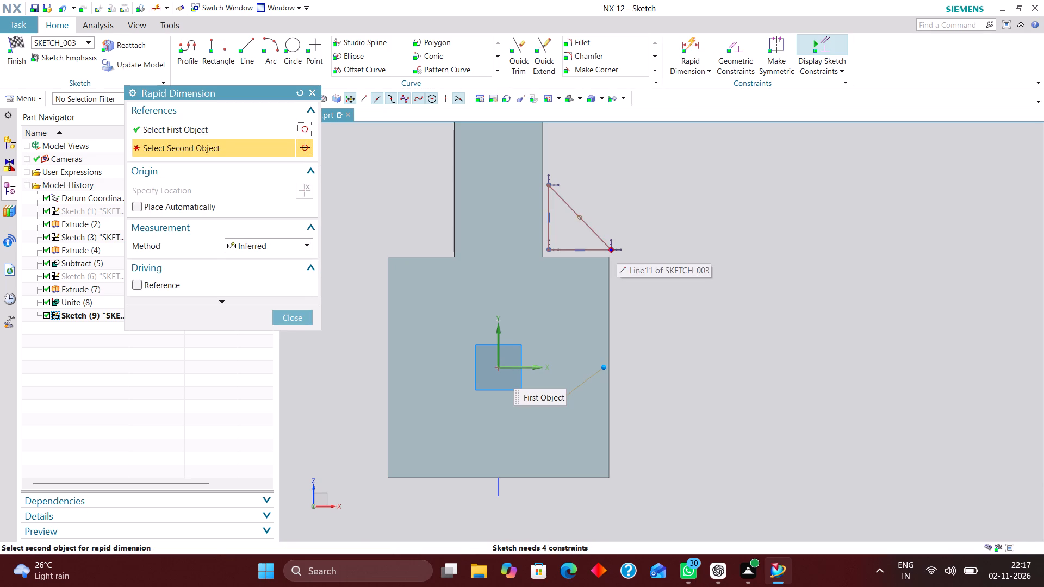
left_click(614, 249)
left_click(692, 312)
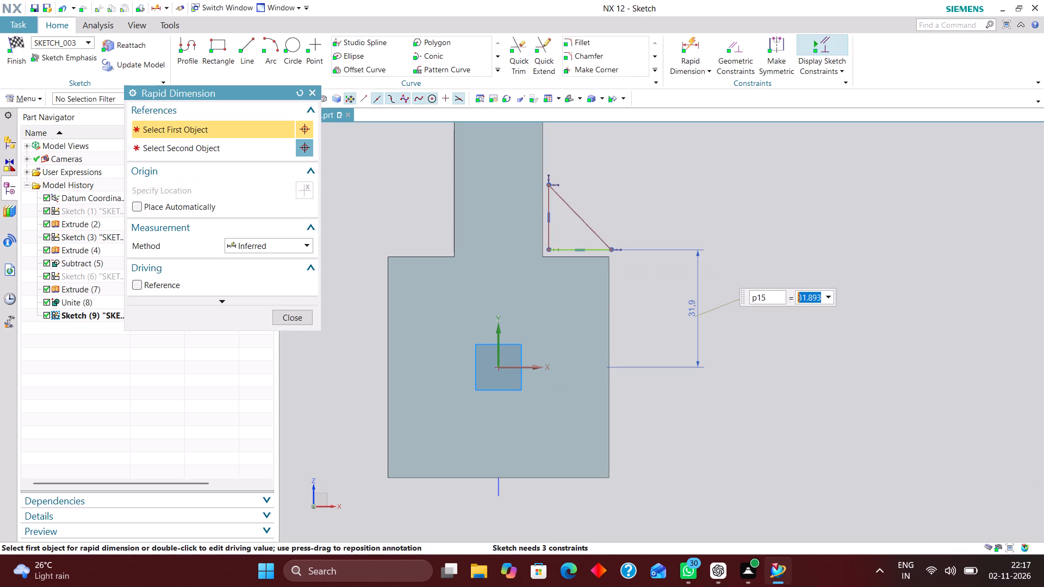
type("30")
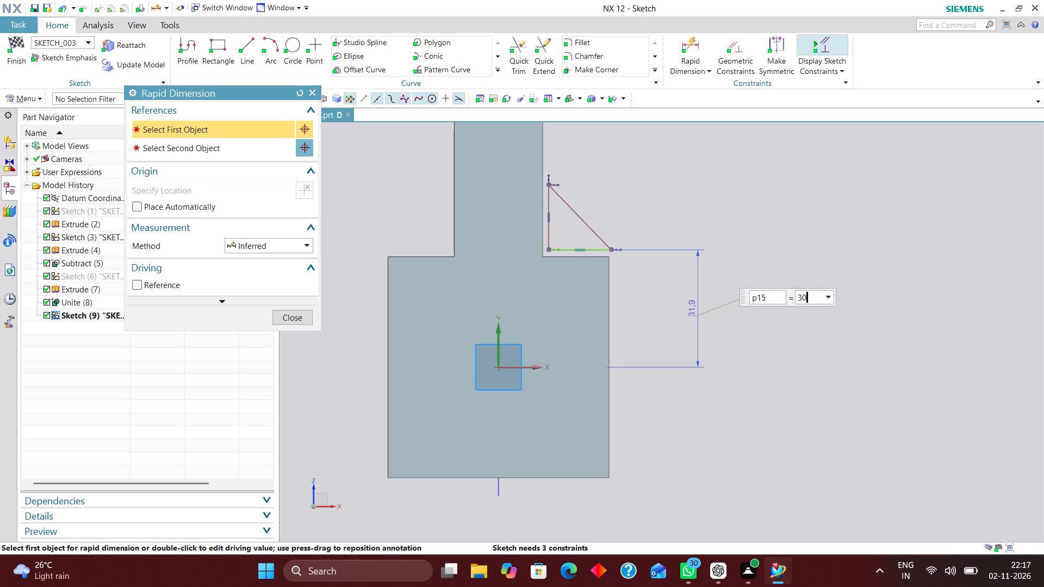
key("Return")
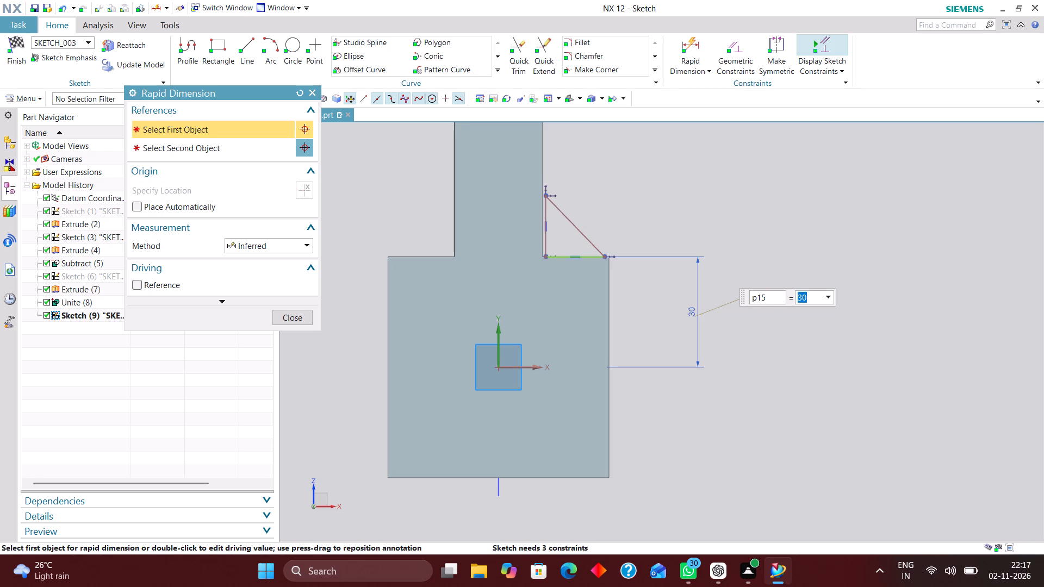
Dimension the triangle's vertical line 12 mm from the sketch's vertical axis.
left_click(501, 347)
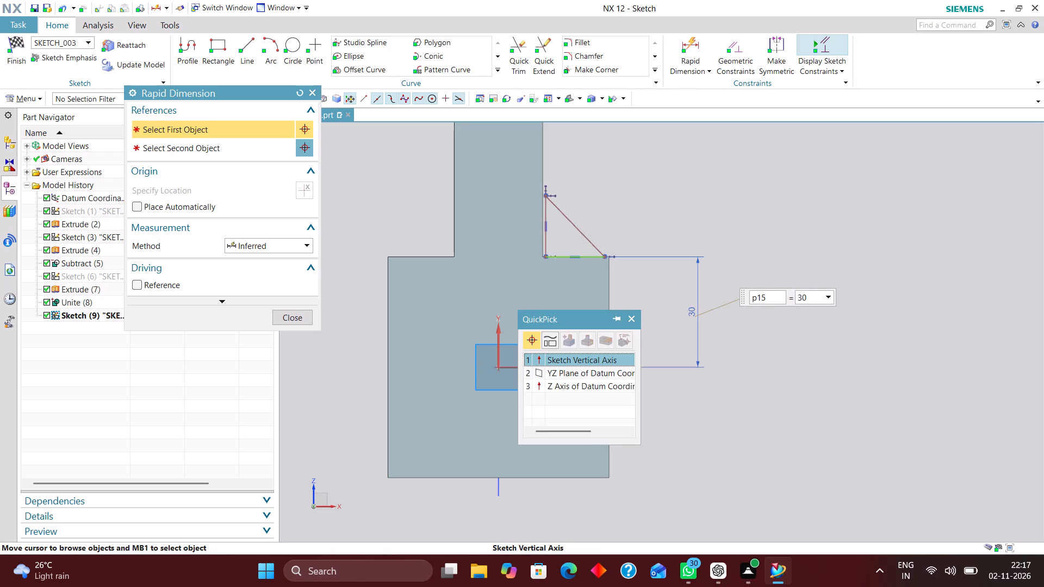
left_click(560, 358)
left_click(548, 242)
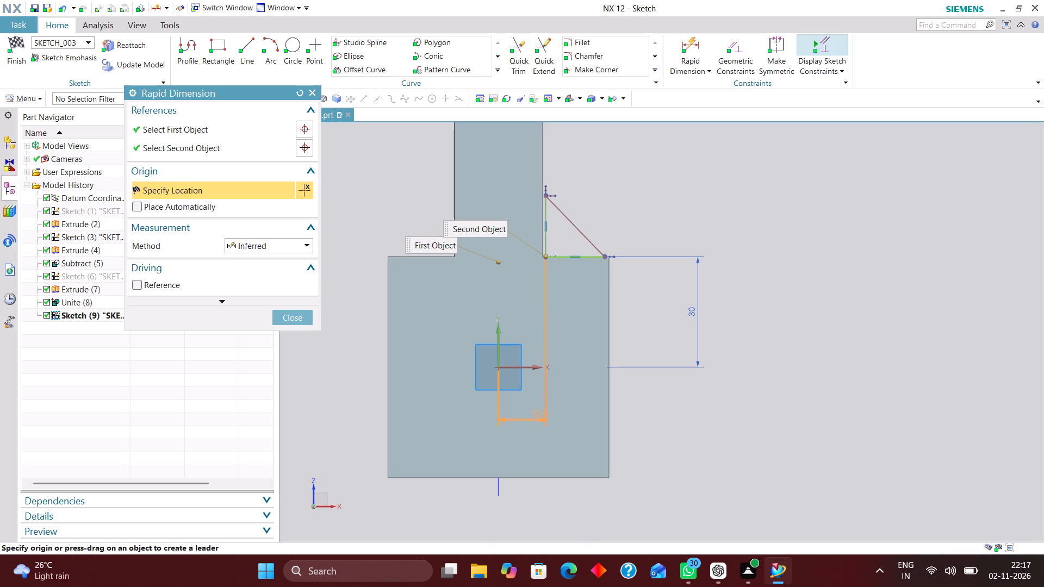
left_click(529, 428)
type("12")
key("Return")
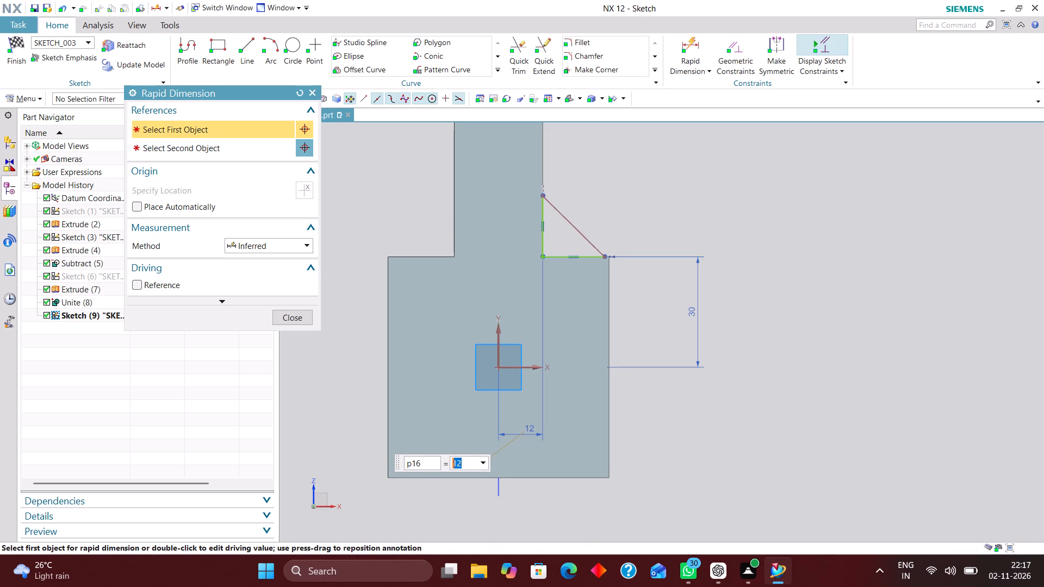
Dimension the triangle's horizontal base with a length of 18 mm.
scroll(612, 248, "up", 6)
scroll(607, 229, "down", 1)
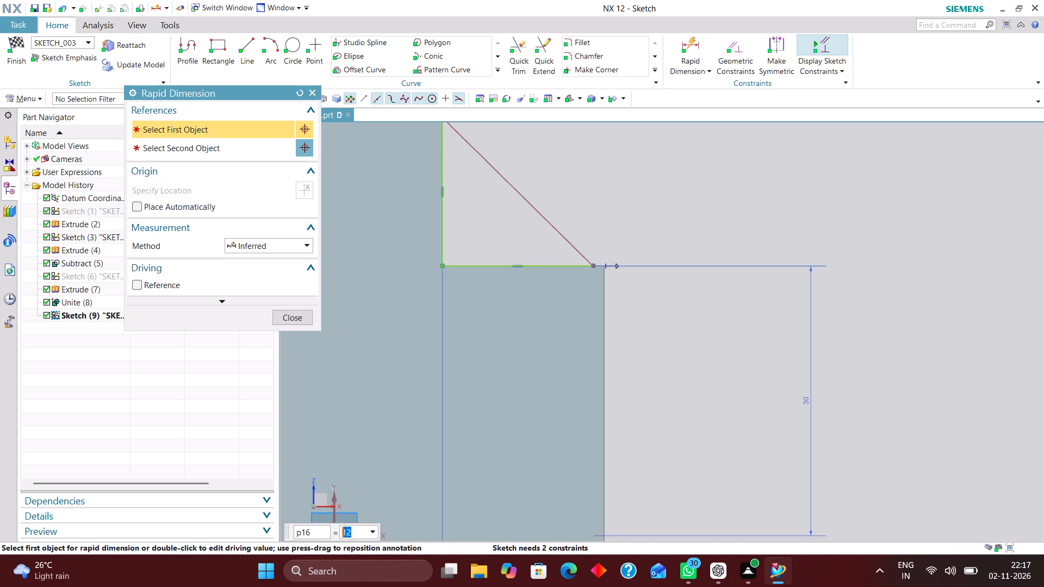
scroll(606, 230, "down", 2)
scroll(585, 282, "up", 2)
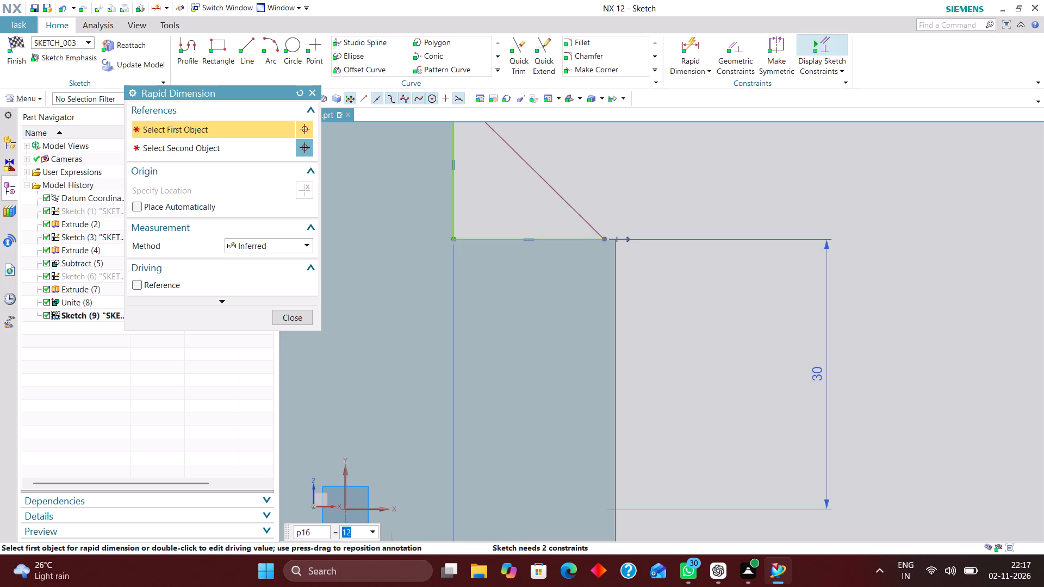
left_click(570, 238)
left_click(551, 359)
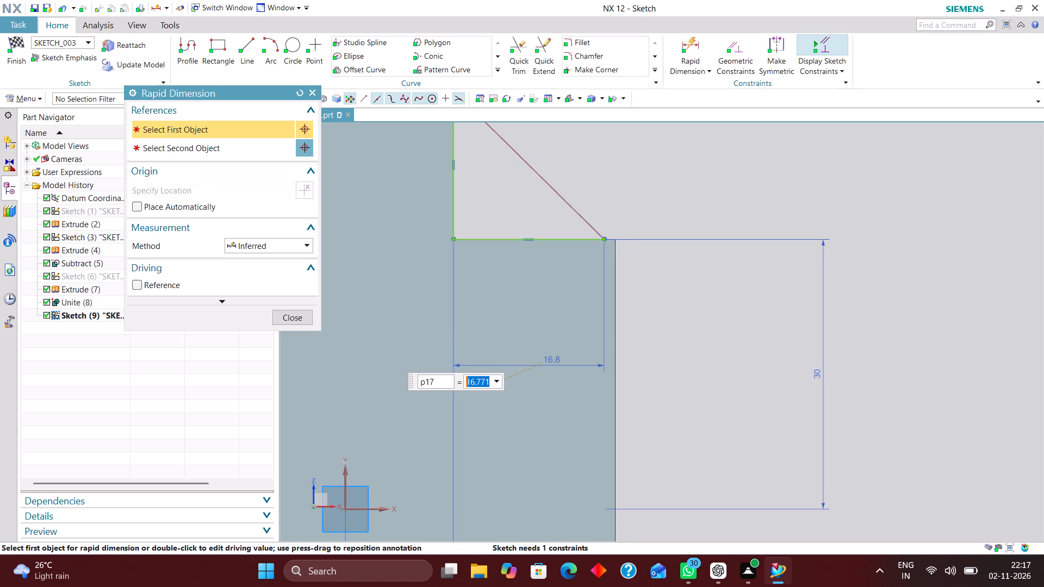
type("18")
key("Return")
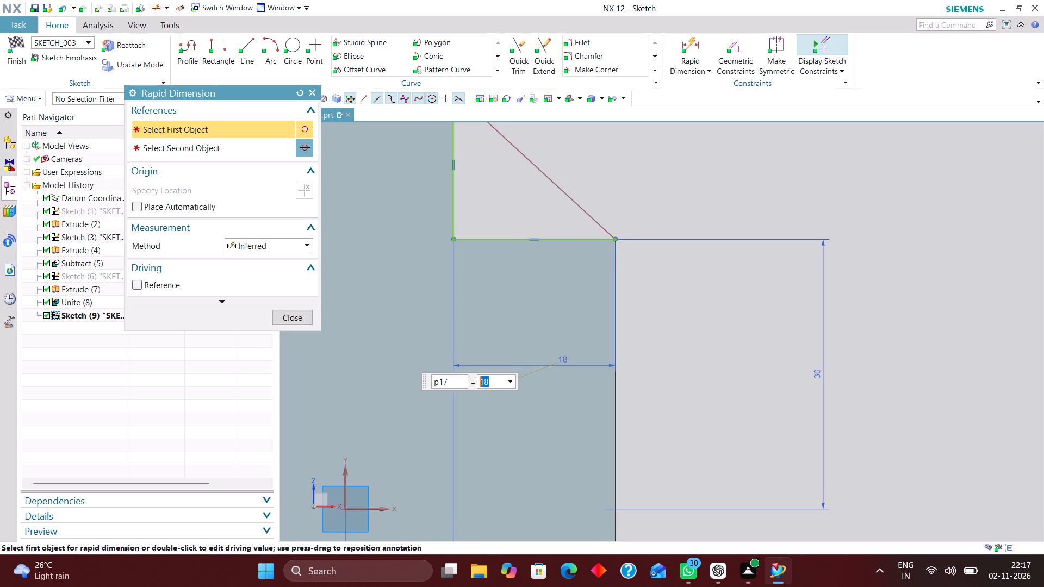
scroll(583, 322, "down", 2)
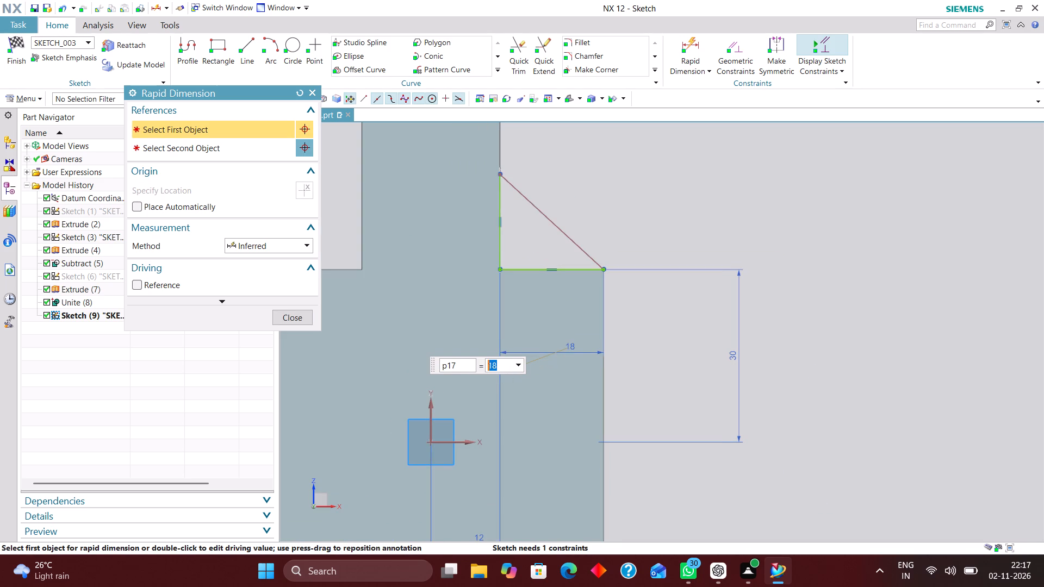
left_click(289, 314)
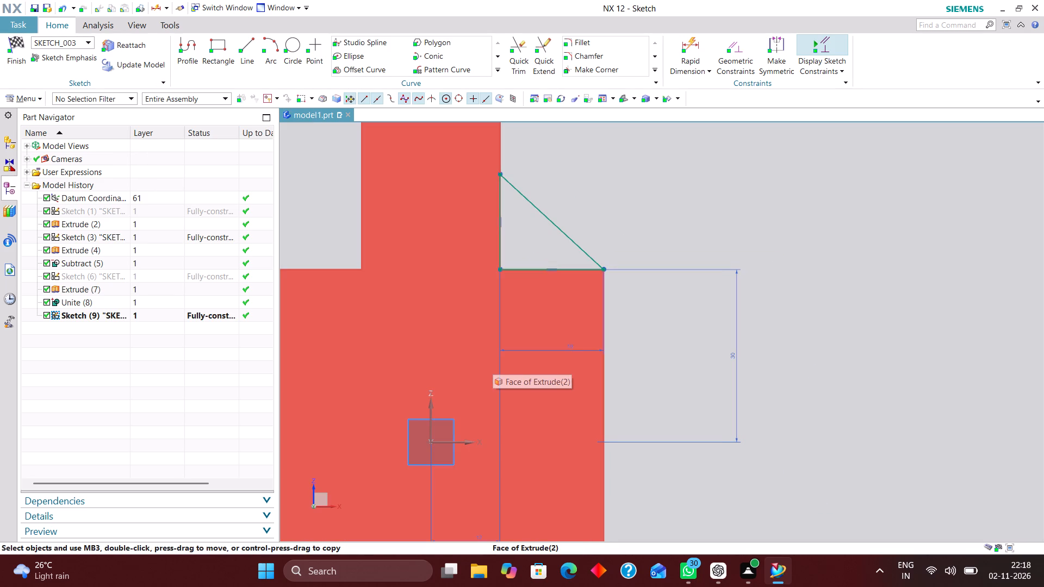
Dimension the triangle's vertical side with a length of 20 mm and finish the sketch.
left_click(693, 42)
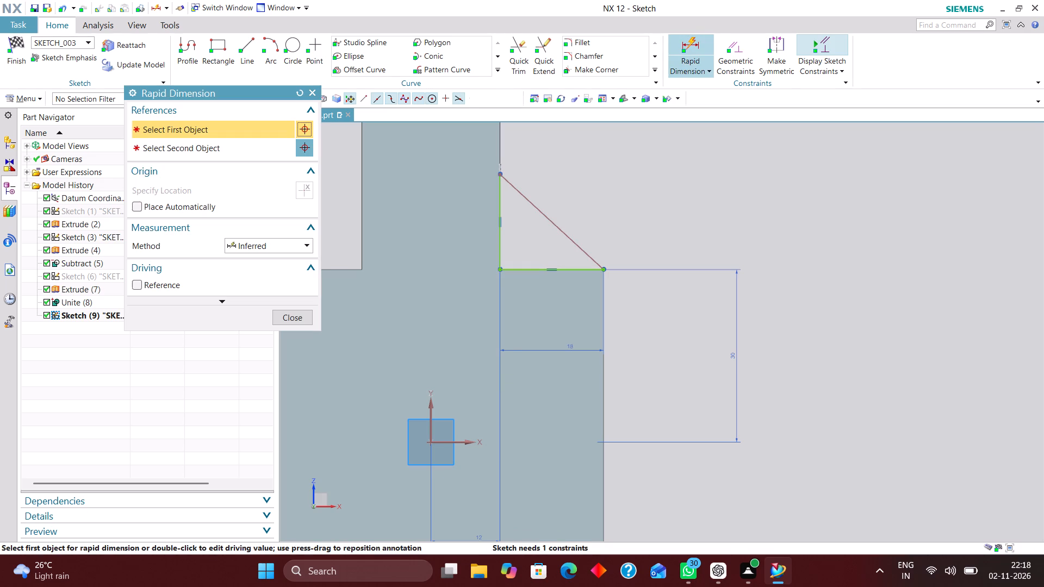
left_click(502, 247)
left_click(444, 217)
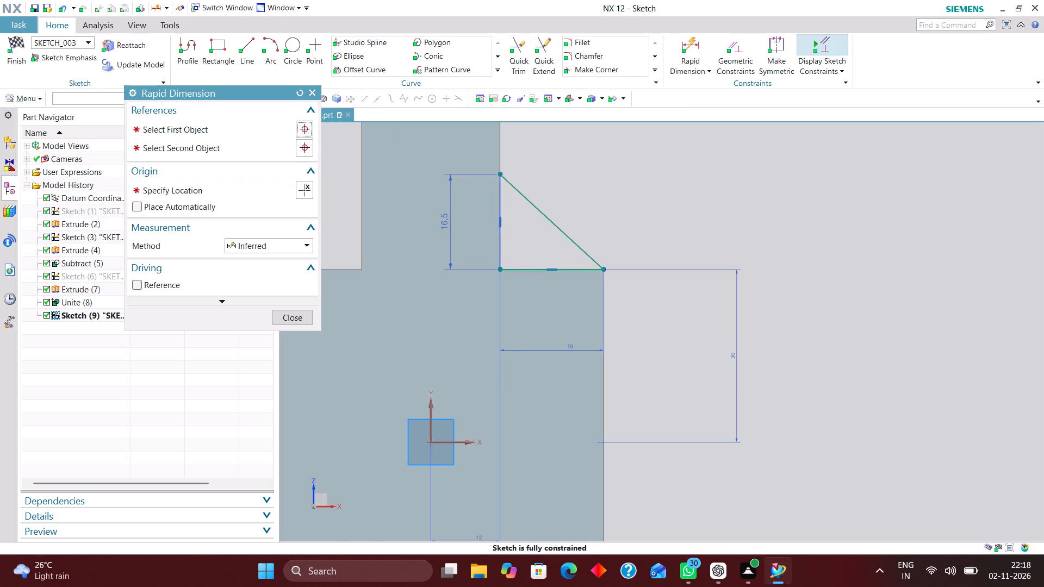
type("20")
key("Return")
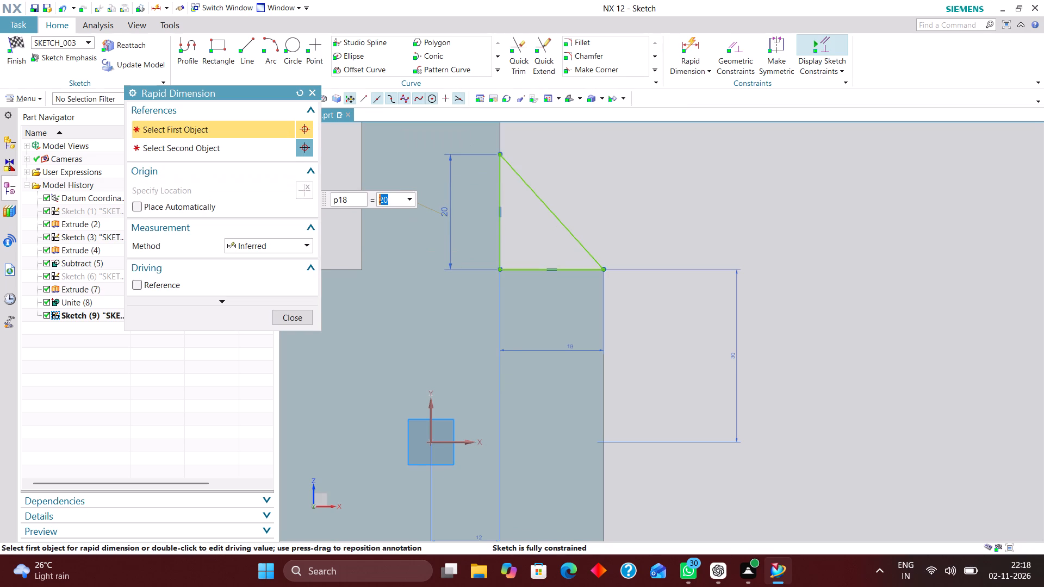
left_click(290, 317)
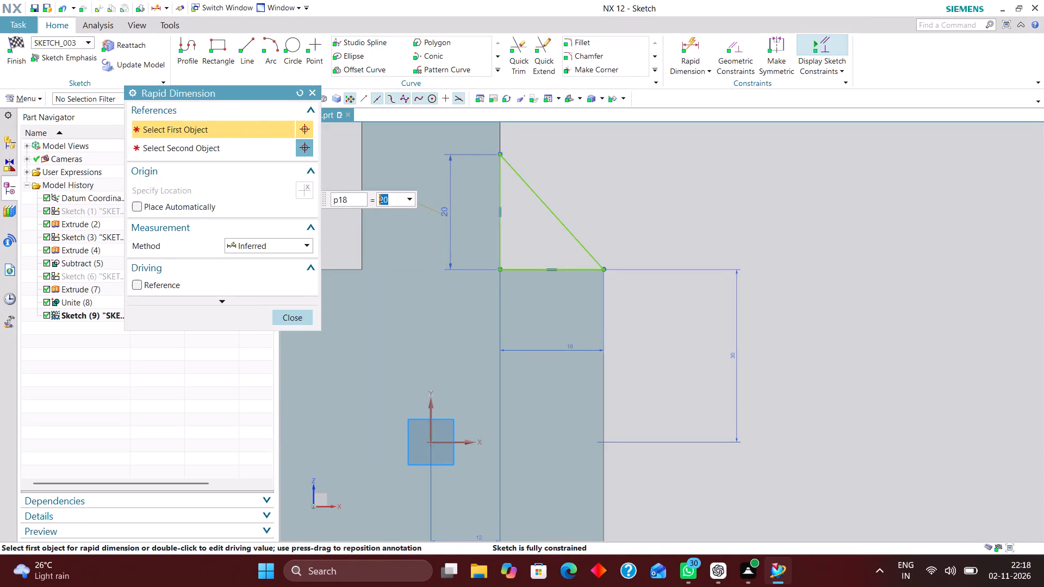
scroll(567, 352, "down", 2)
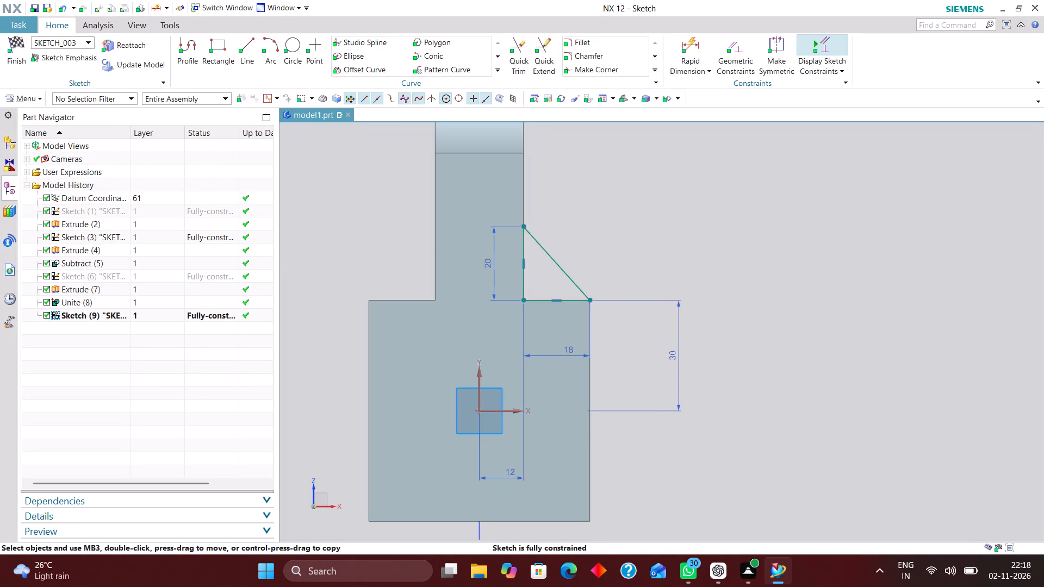
left_click(17, 41)
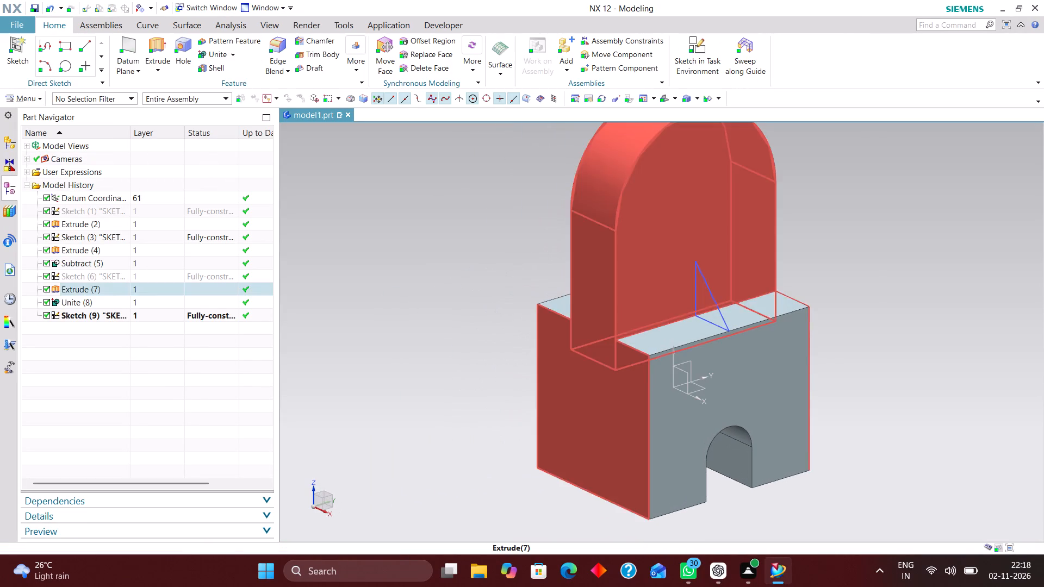
Edit the round-topped upright's extrusion and set its symmetric distance to 10 mm.
double_click(619, 227)
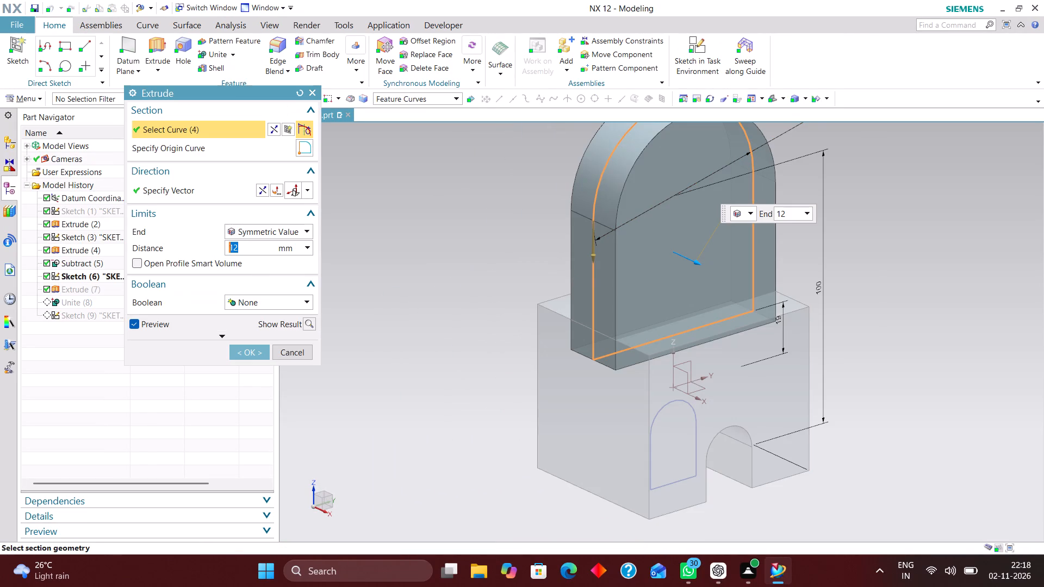
type("10")
key("Return")
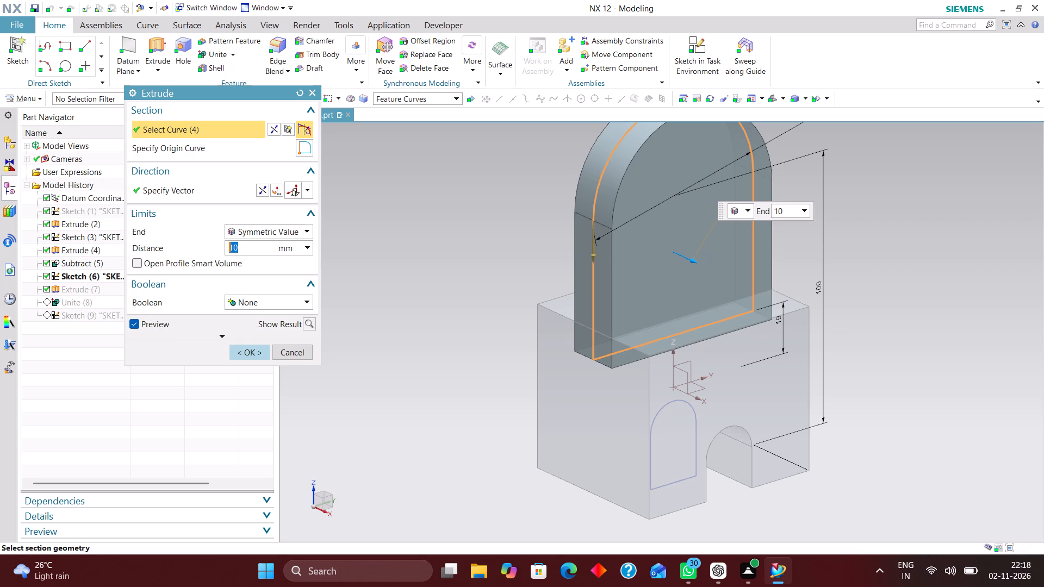
left_click(249, 352)
Reopen the triangle sketch for editing and set the base length to 20 mm.
left_click(167, 317)
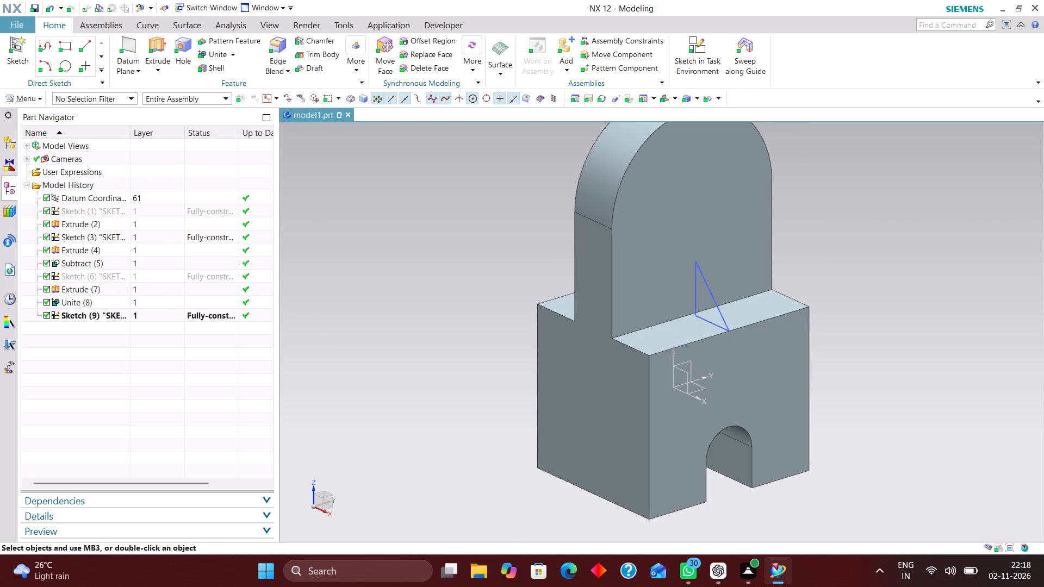
right_click(166, 314)
left_click(221, 67)
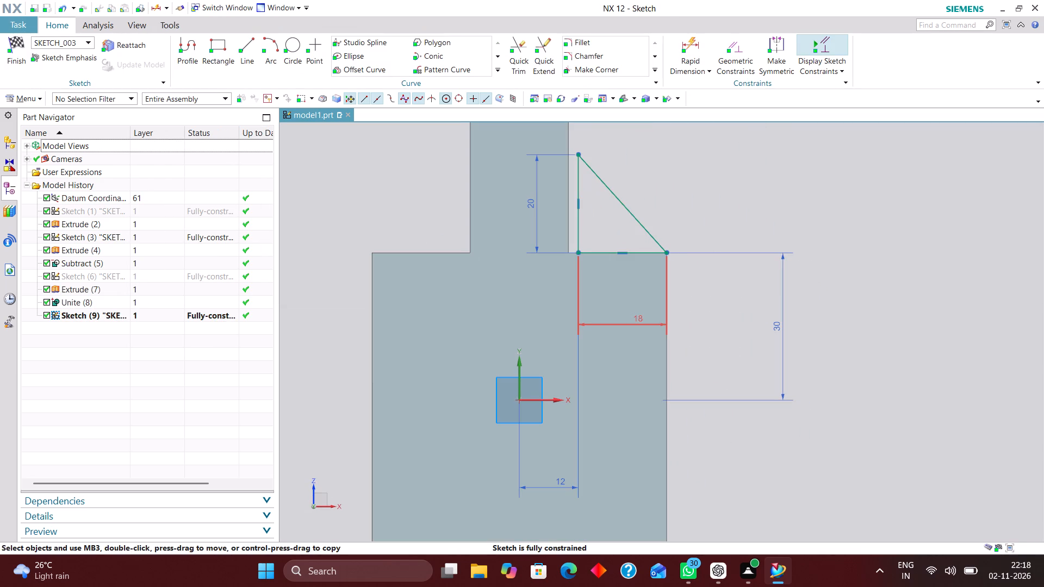
left_click(642, 316)
double_click(641, 321)
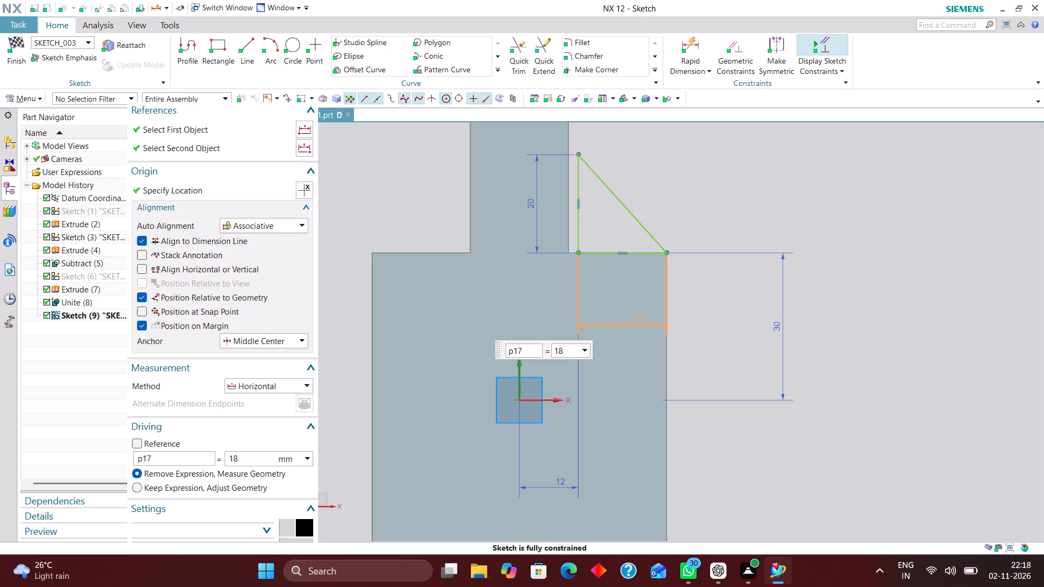
left_click_drag(571, 350, 476, 349)
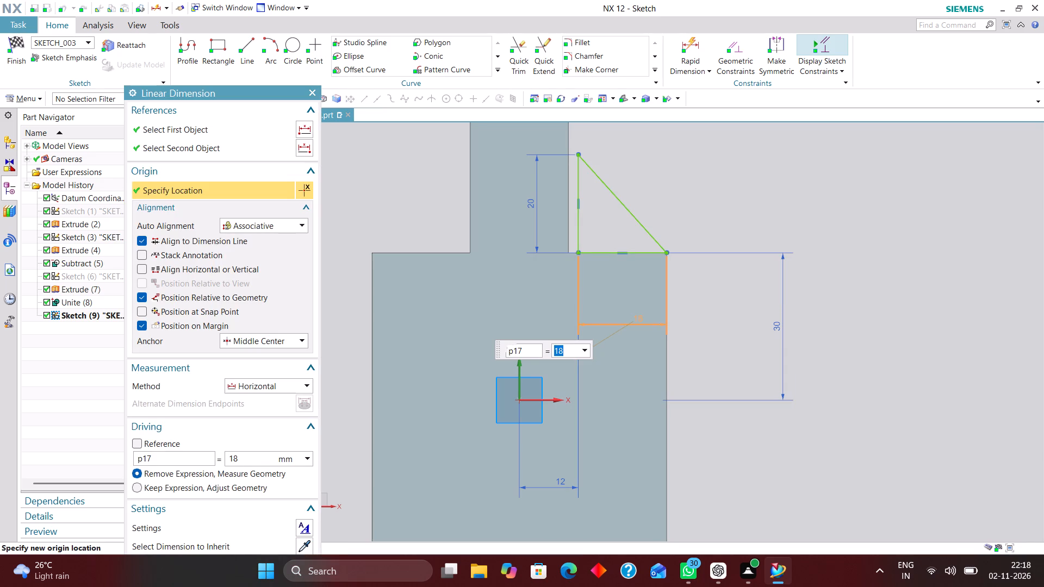
type("20")
key("Return")
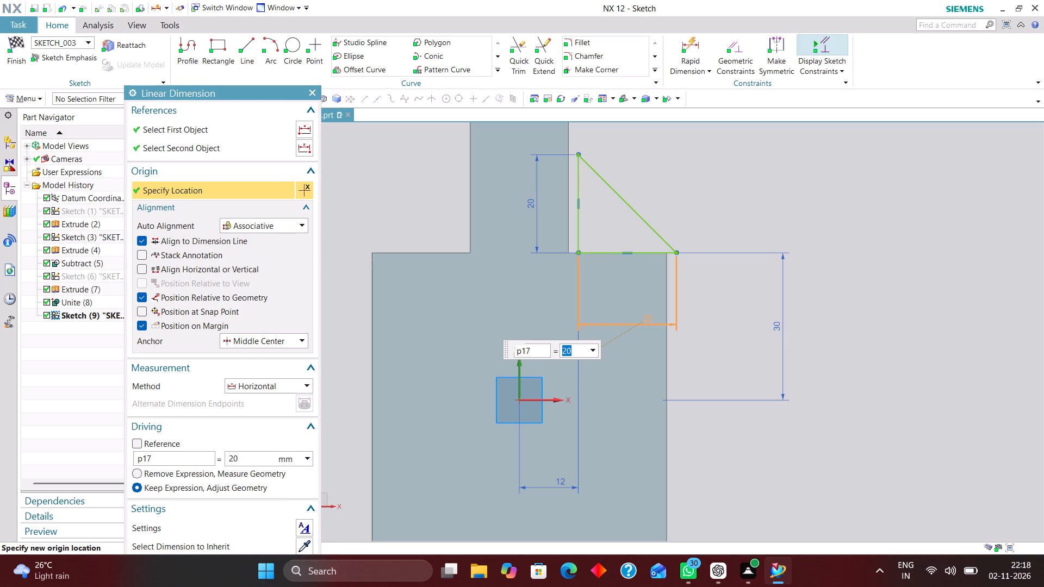
left_click_drag(278, 97, 252, 33)
left_click(276, 529)
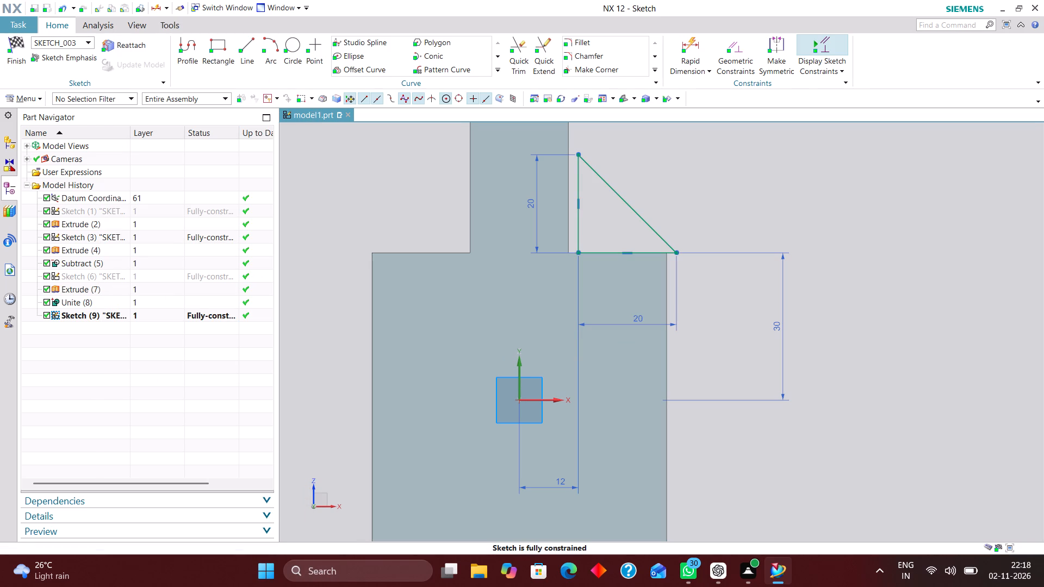
Set the vertical line's distance from the sketch's vertical axis to 10 mm and finish the sketch.
double_click(561, 482)
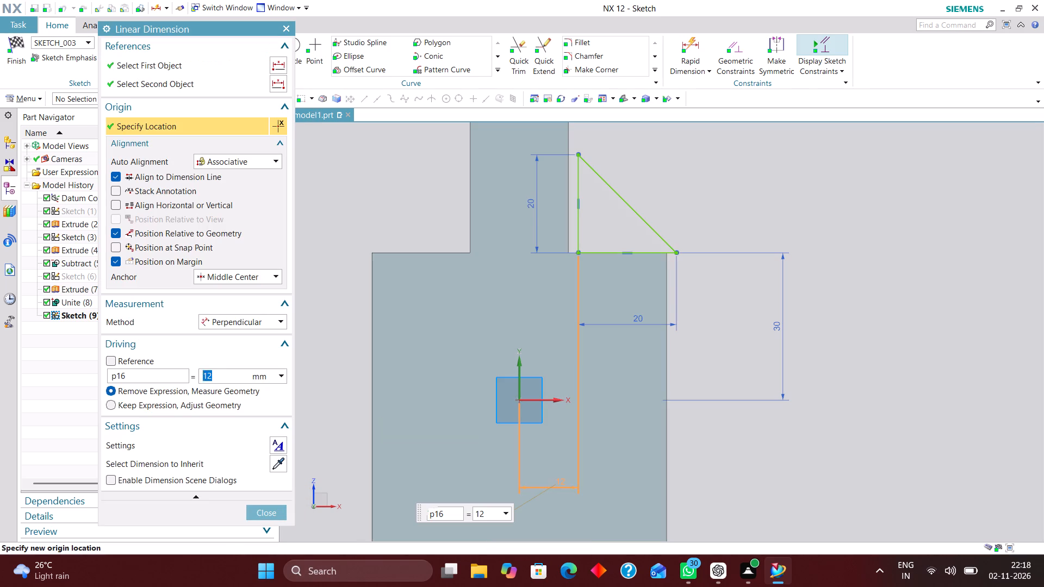
left_click_drag(489, 514, 419, 513)
type("10")
key("Return")
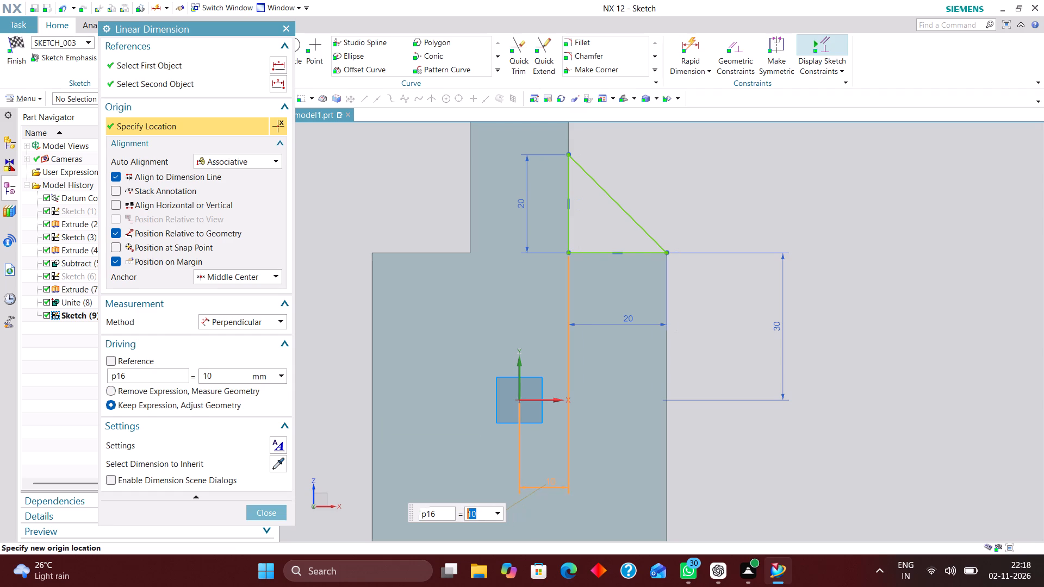
left_click(266, 513)
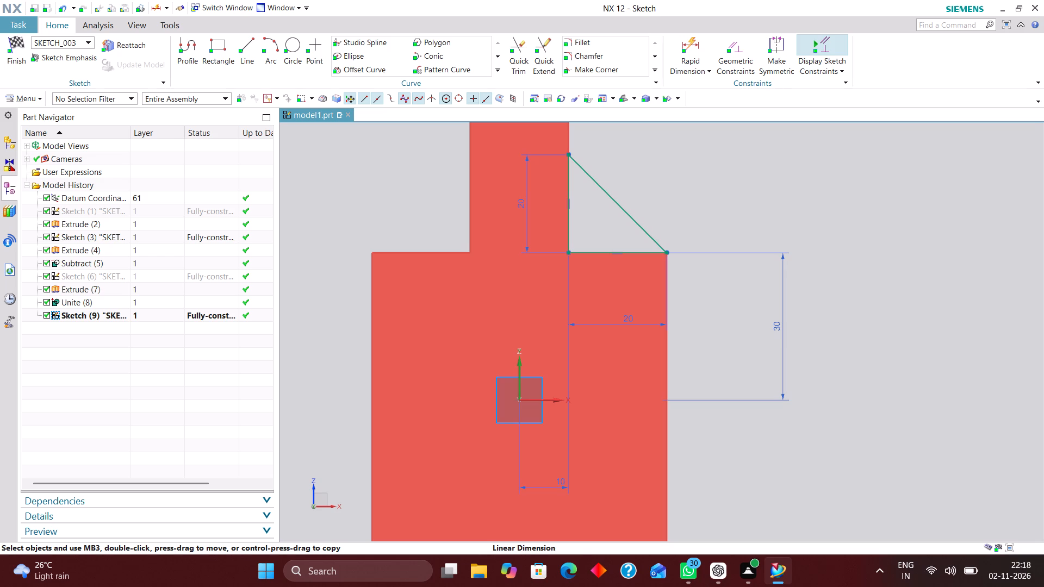
scroll(866, 386, "down", 2)
scroll(811, 316, "up", 1)
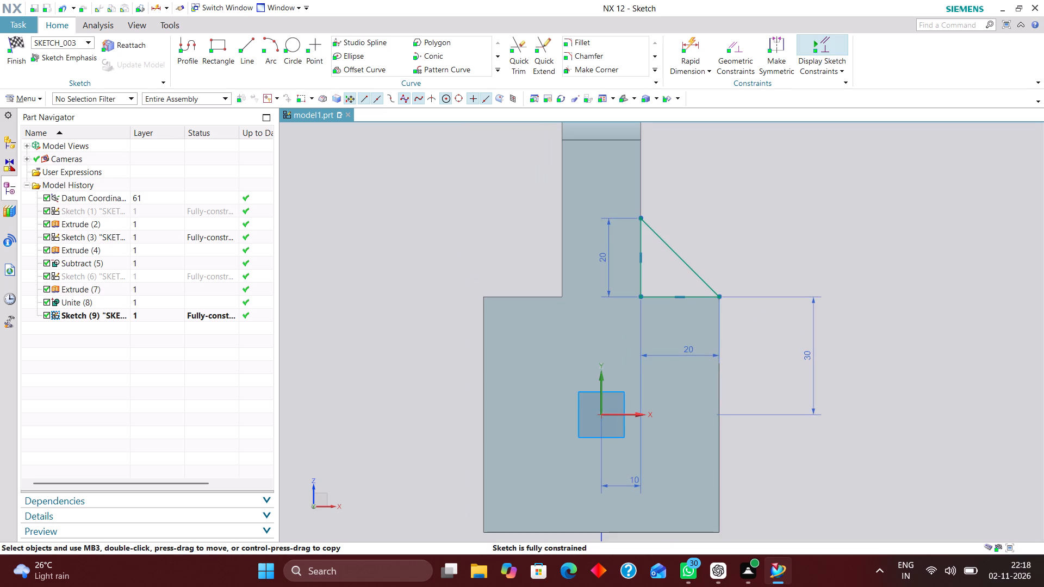
left_click(12, 41)
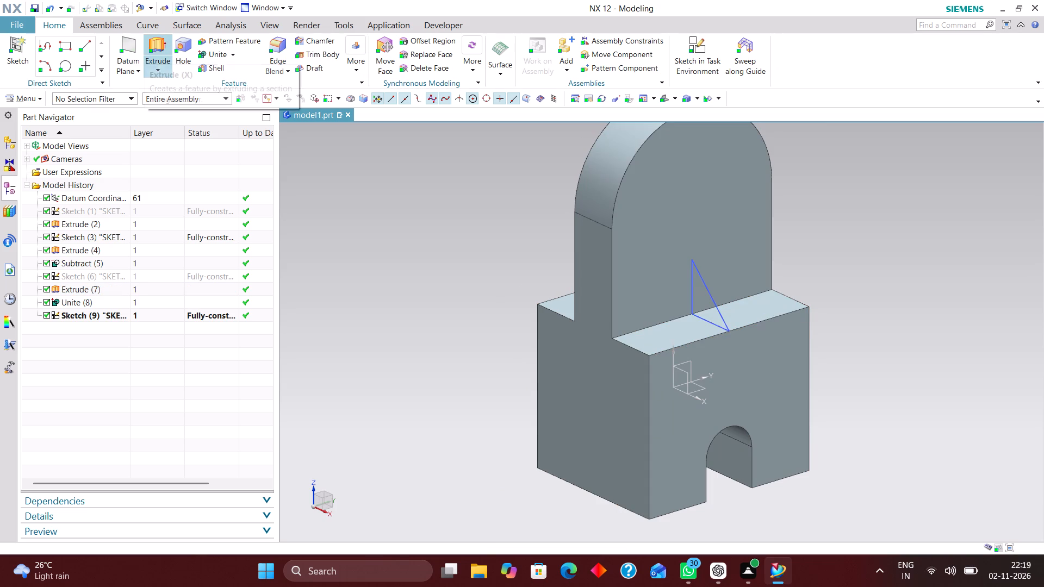
Extrude the triangular rib sketch by a symmetric distance of 35 mm as a separate body.
left_click(154, 48)
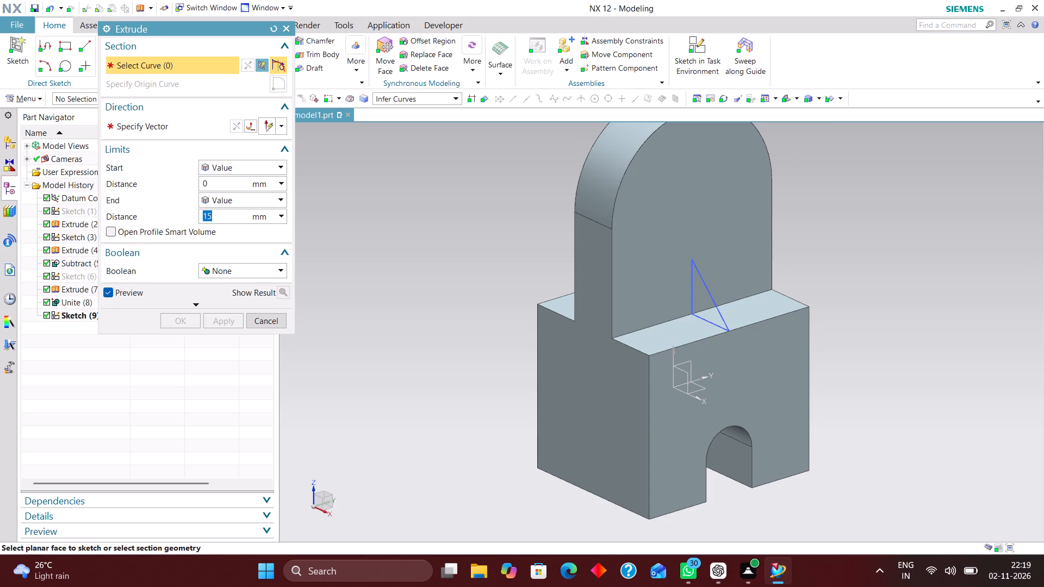
left_click(718, 309)
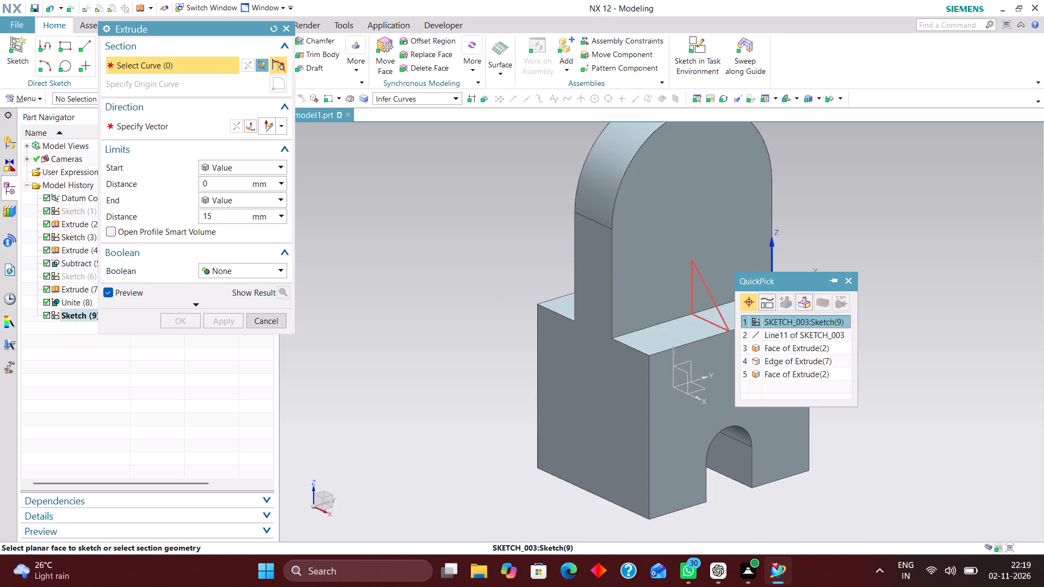
left_click(779, 320)
left_click(250, 162)
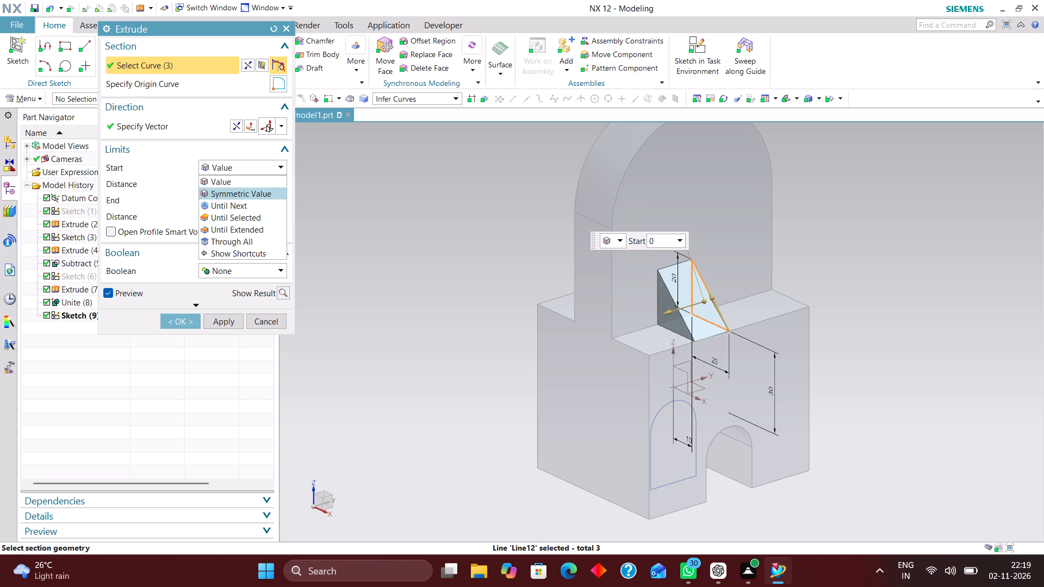
left_click(247, 190)
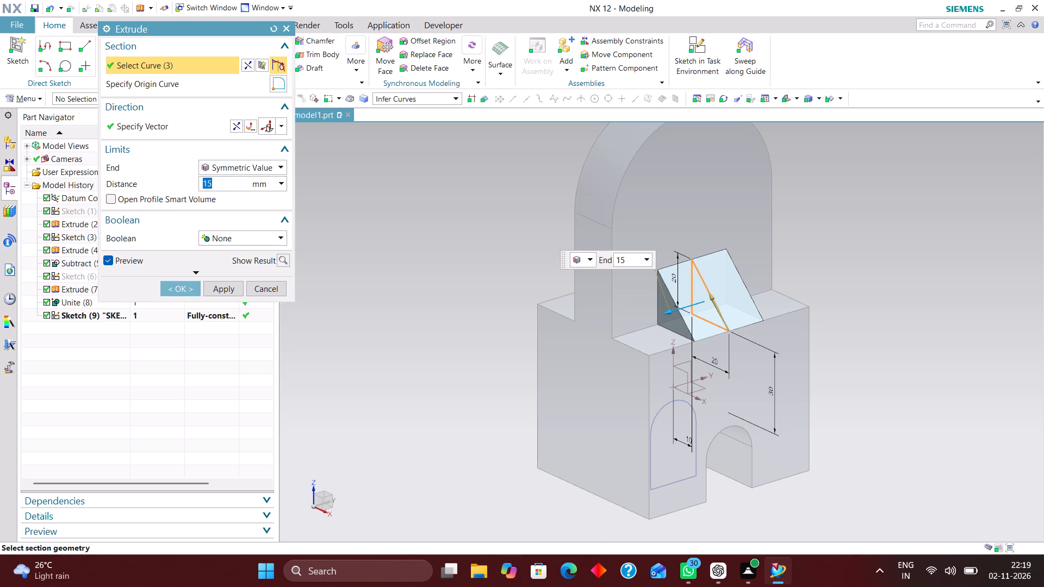
type("30")
key("Return")
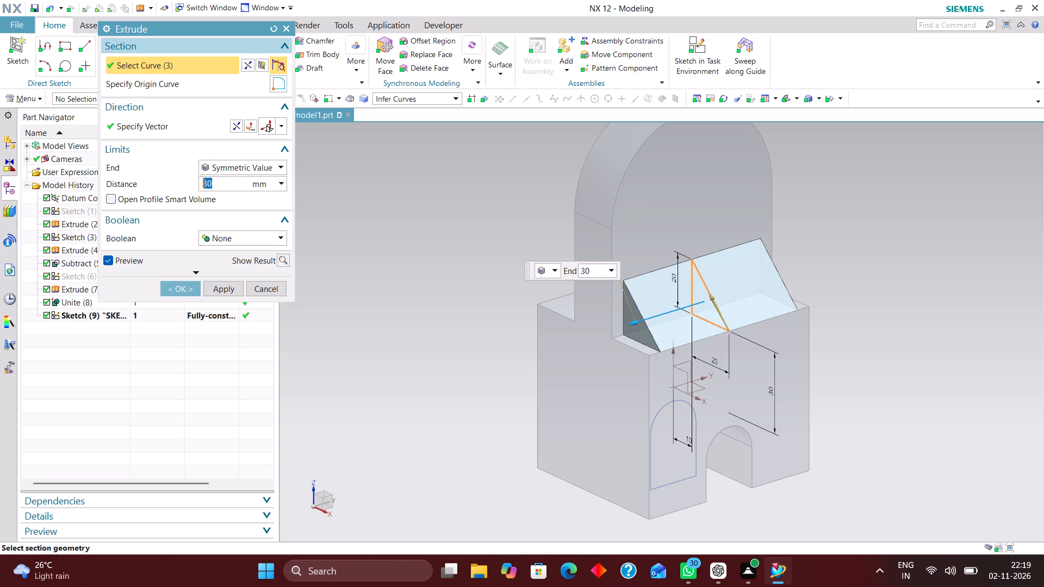
type("35")
key("Return")
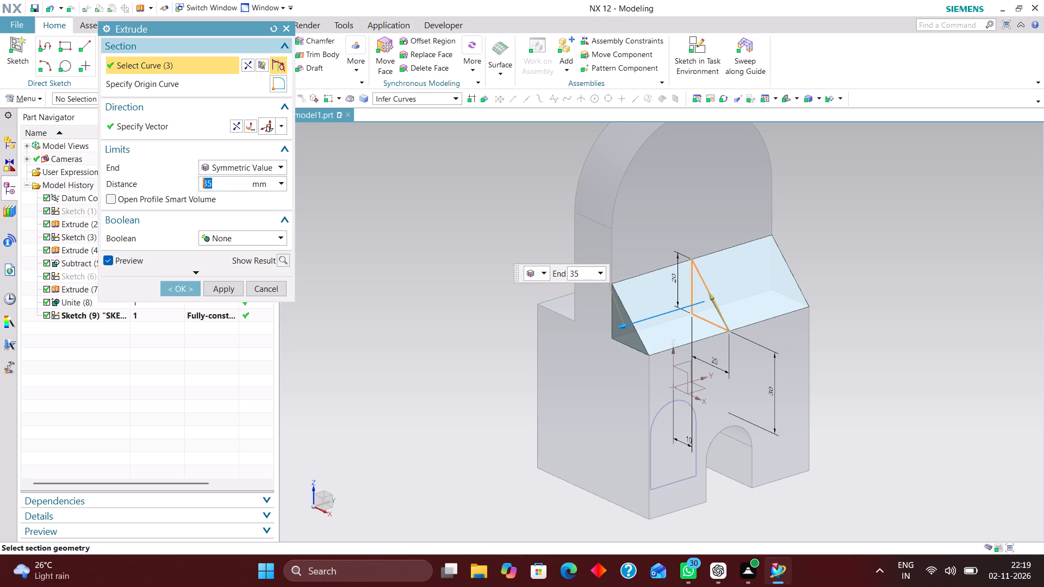
left_click(185, 286)
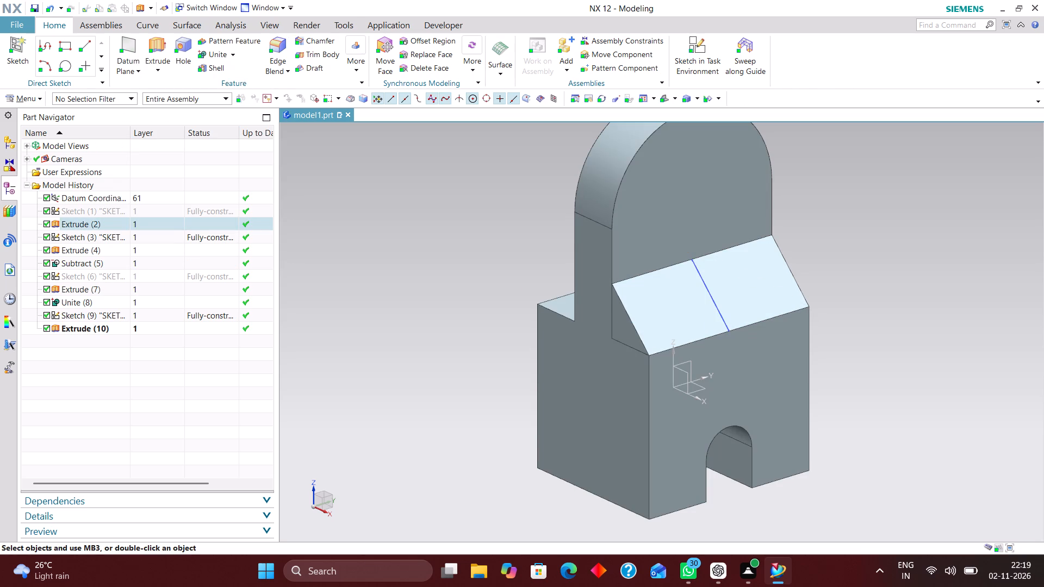
Hide the triangular rib sketch.
right_click_drag(712, 298, 779, 428)
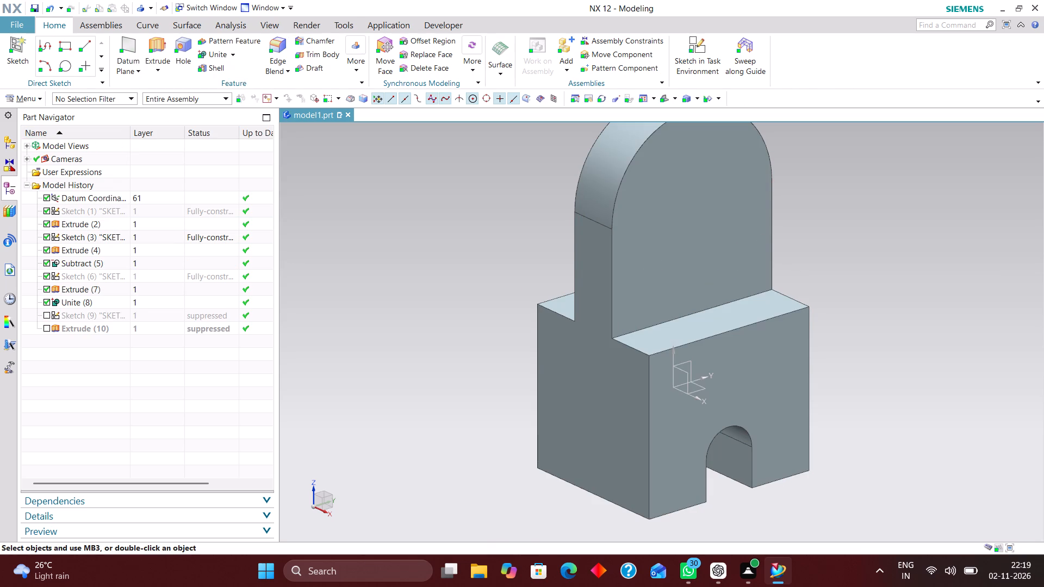
left_click(48, 11)
right_click_drag(709, 292, 707, 351)
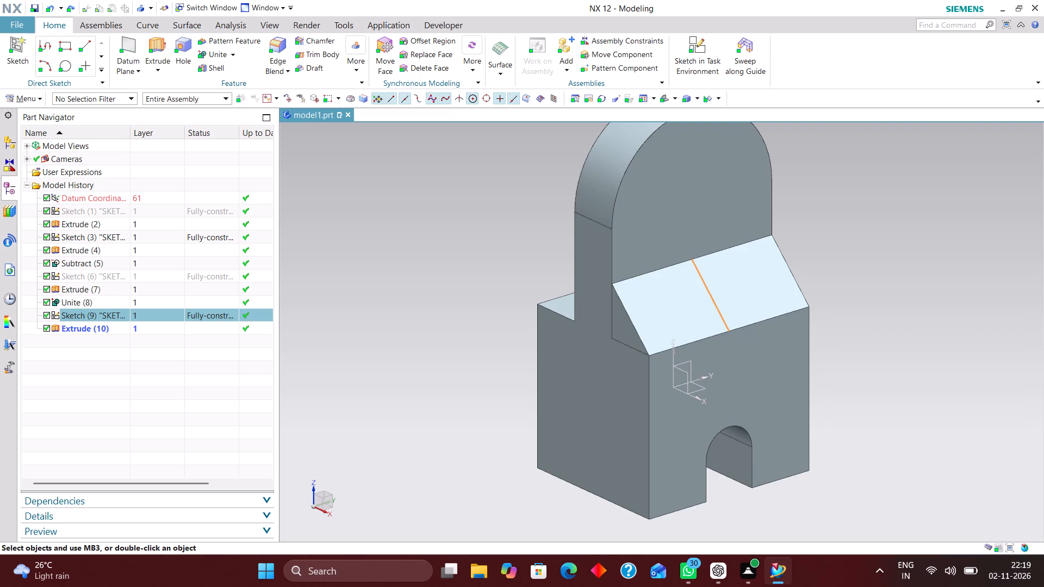
Examine the extruded rib and the block's shoulders on both sides of the upright.
scroll(879, 312, "down", 2)
scroll(880, 305, "up", 3)
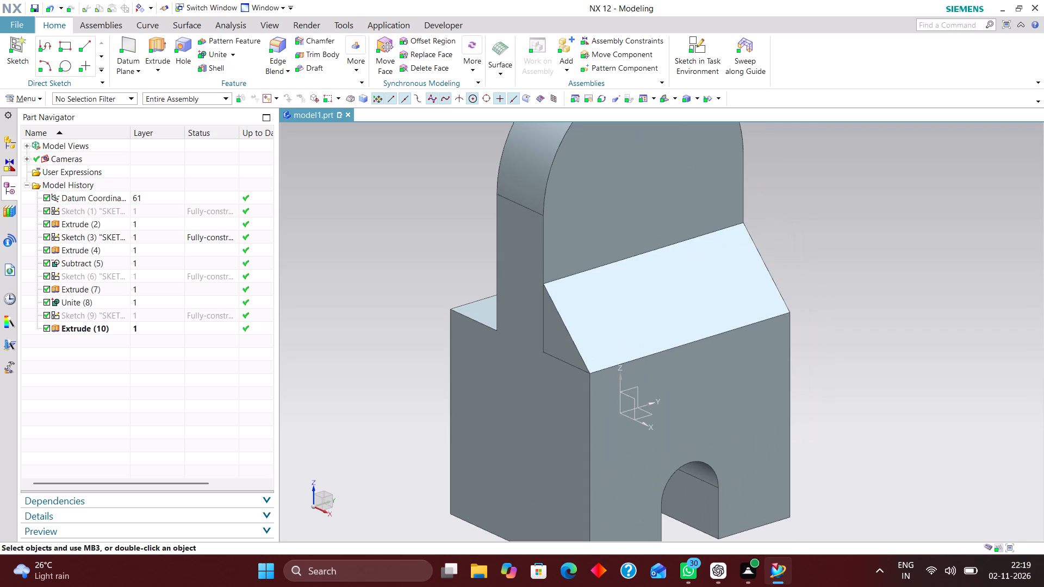
scroll(894, 349, "down", 1)
middle_click_drag(870, 373, 899, 365)
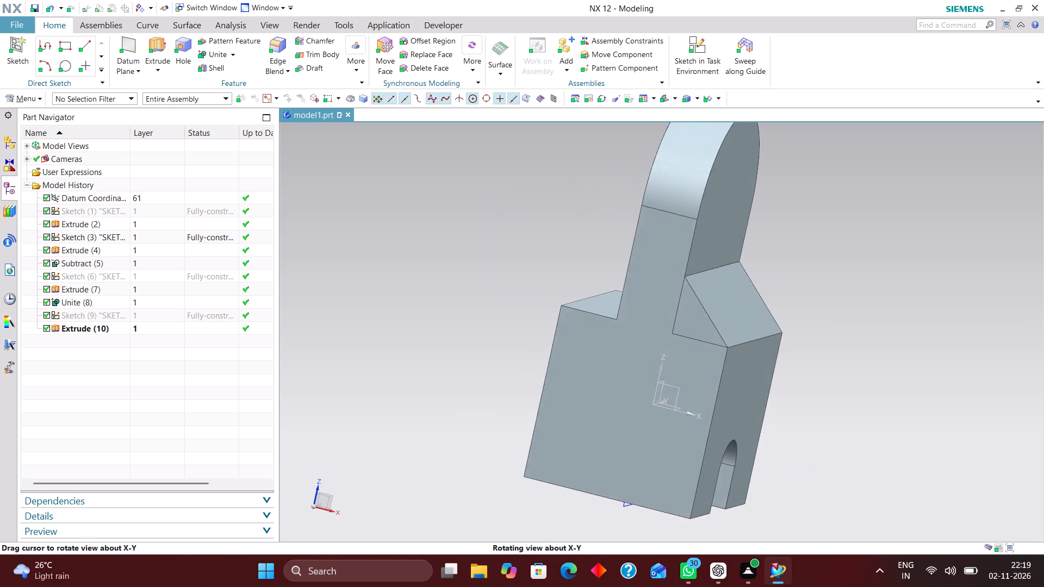
middle_click_drag(899, 365, 883, 361)
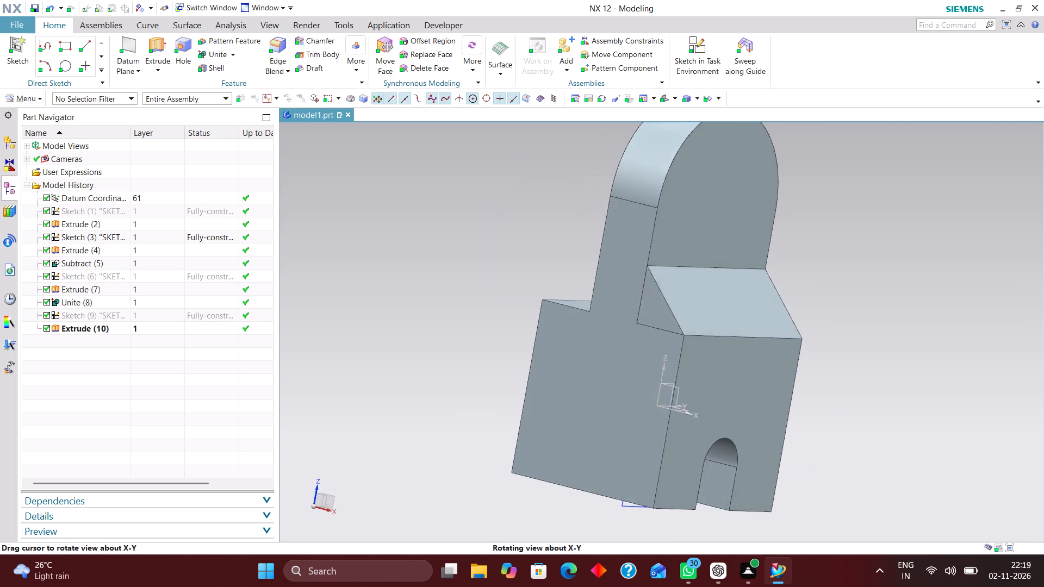
middle_click_drag(883, 361, 884, 360)
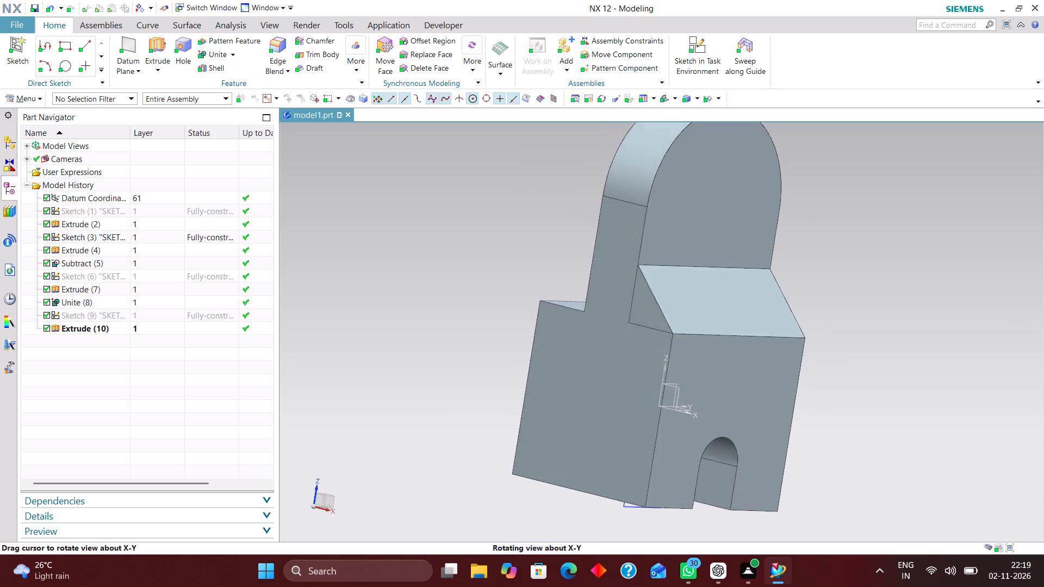
middle_click_drag(884, 360, 890, 362)
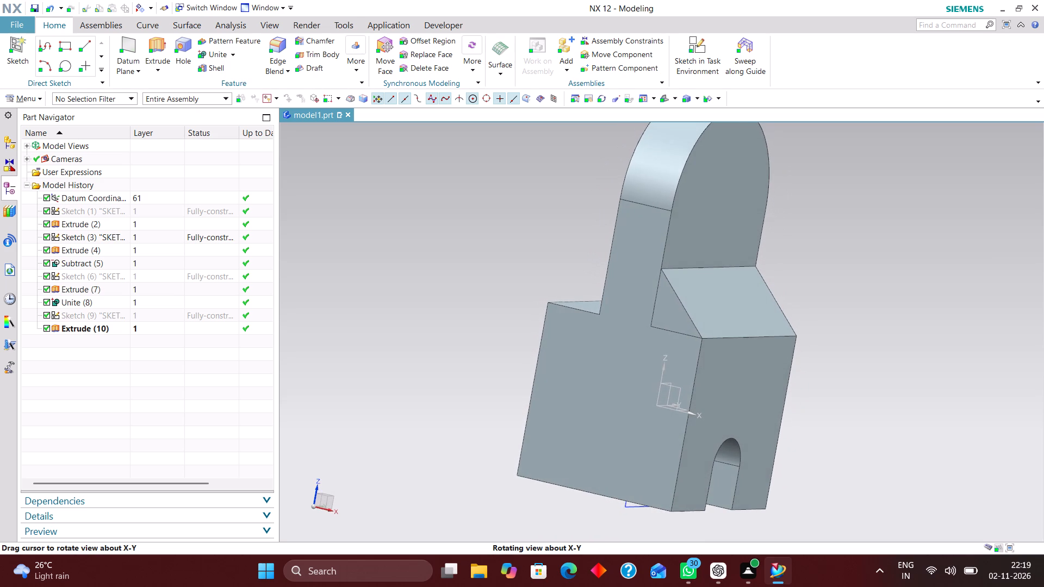
middle_click_drag(890, 362, 896, 367)
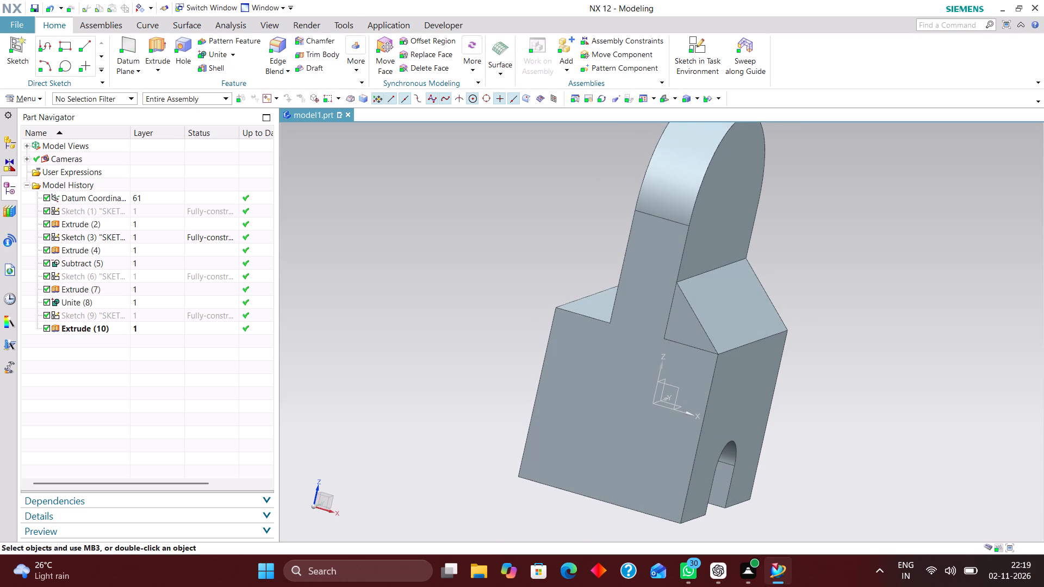
Mirror the rib extrusion about the YZ plane of the datum coordinate system with Mirror Feature.
left_click(358, 64)
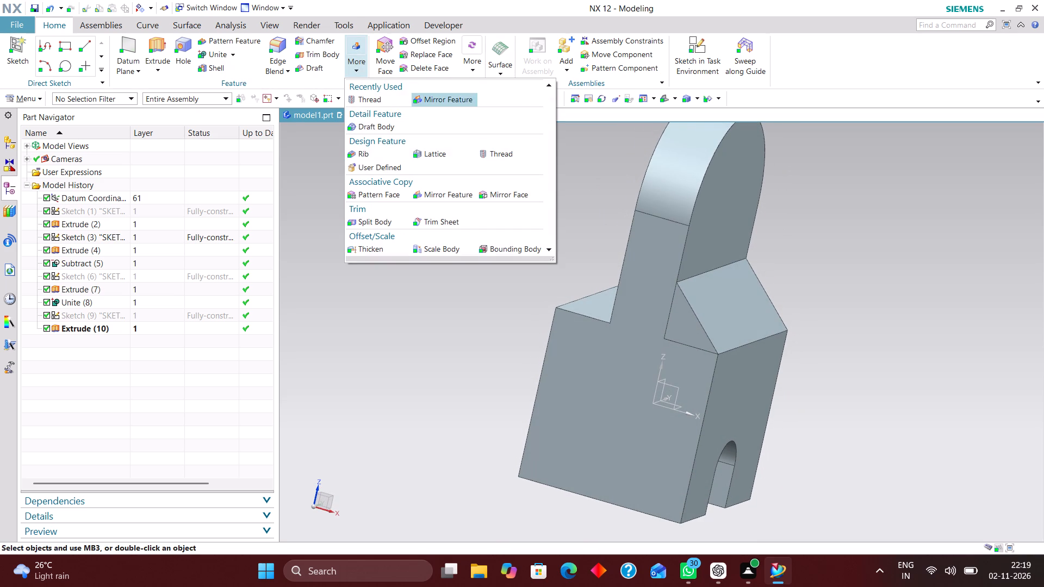
left_click(451, 96)
left_click(737, 301)
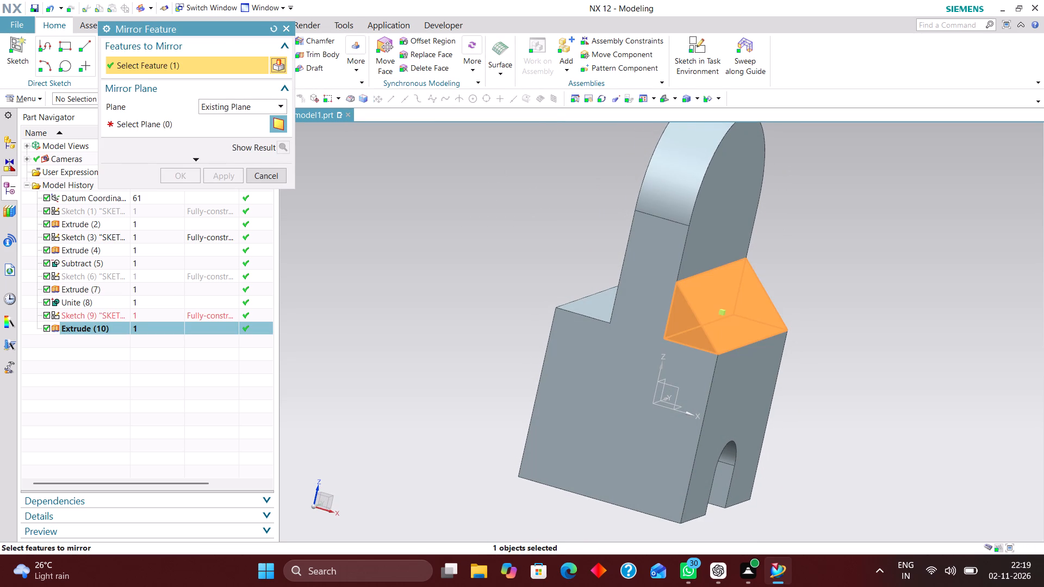
left_click(159, 123)
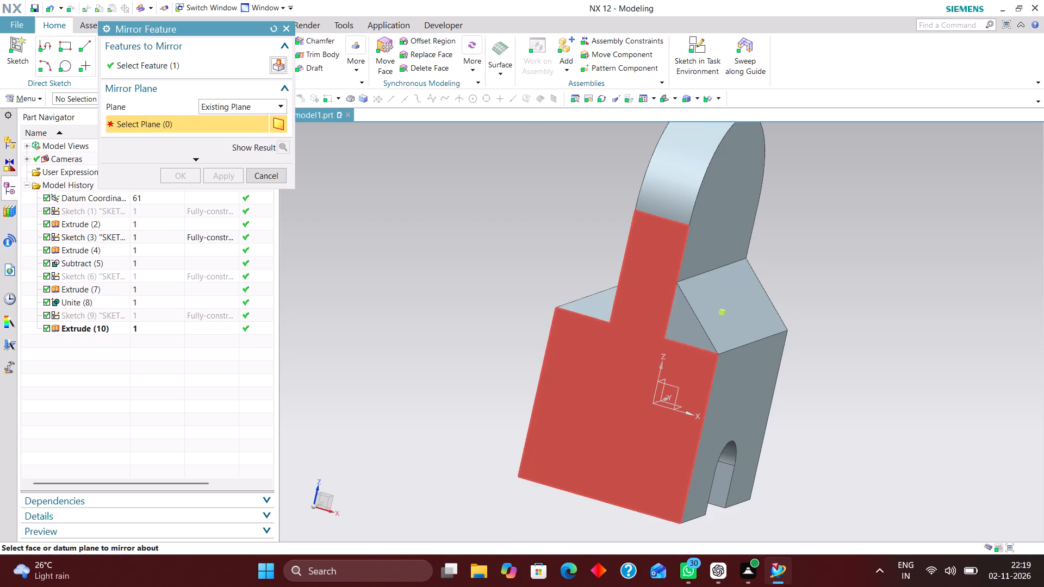
scroll(667, 397, "up", 4)
middle_click_drag(677, 371, 669, 379)
scroll(669, 378, "up", 1)
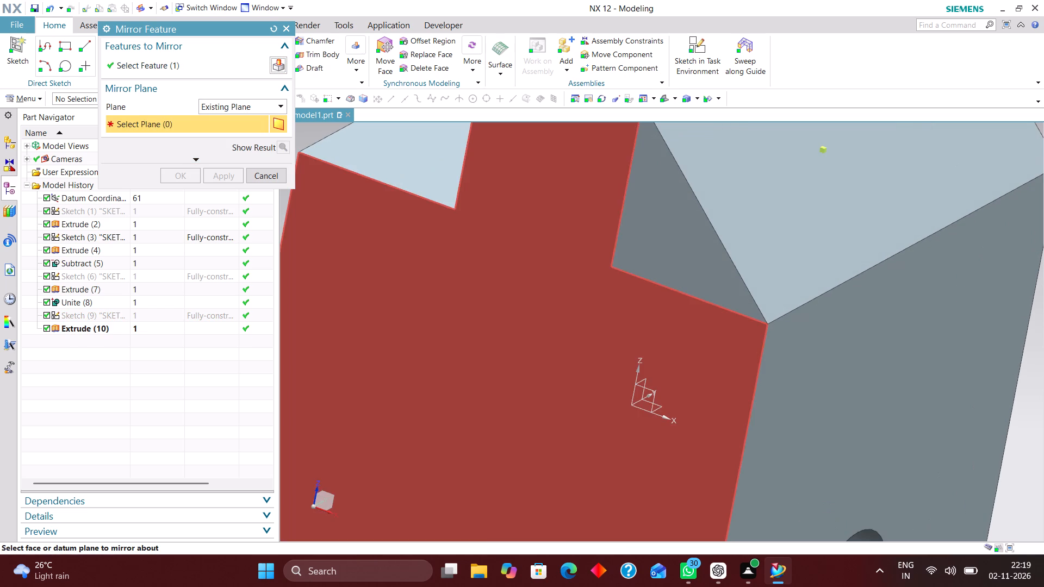
left_click(642, 381)
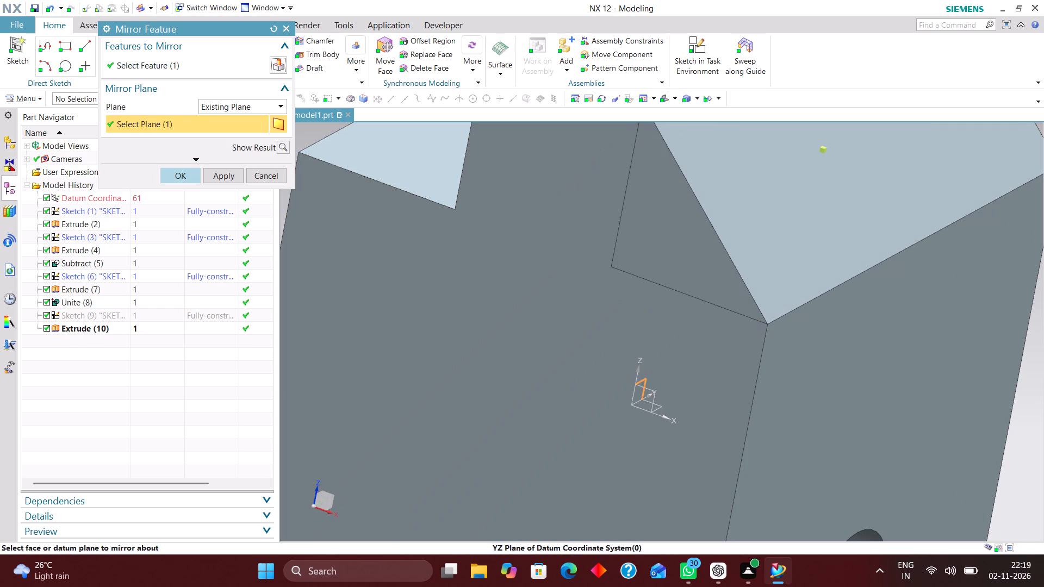
left_click(176, 175)
Unite the main bracket body with the two triangular rib bodies.
scroll(596, 306, "down", 4)
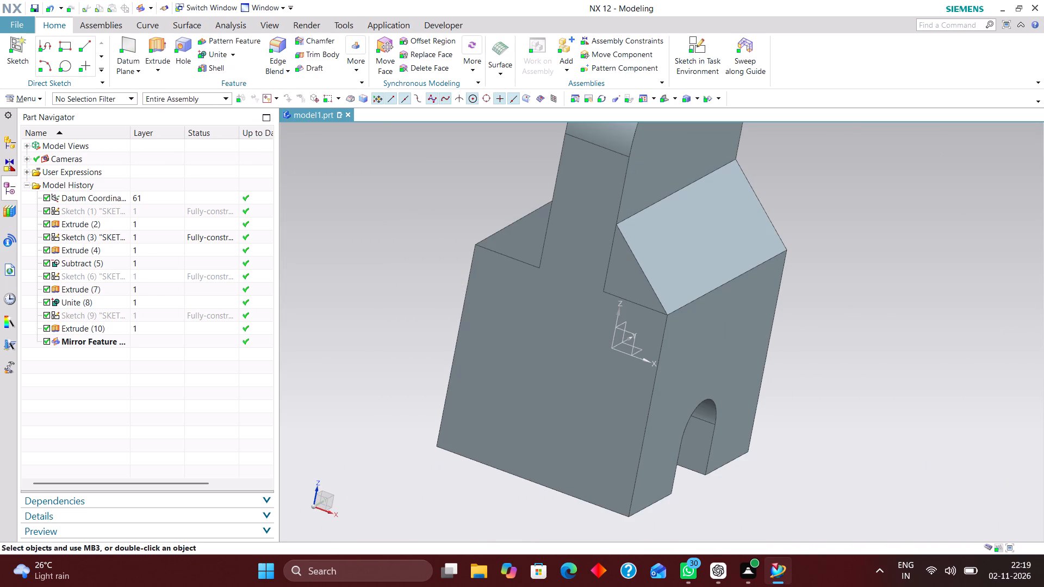
left_click(214, 53)
left_click(511, 367)
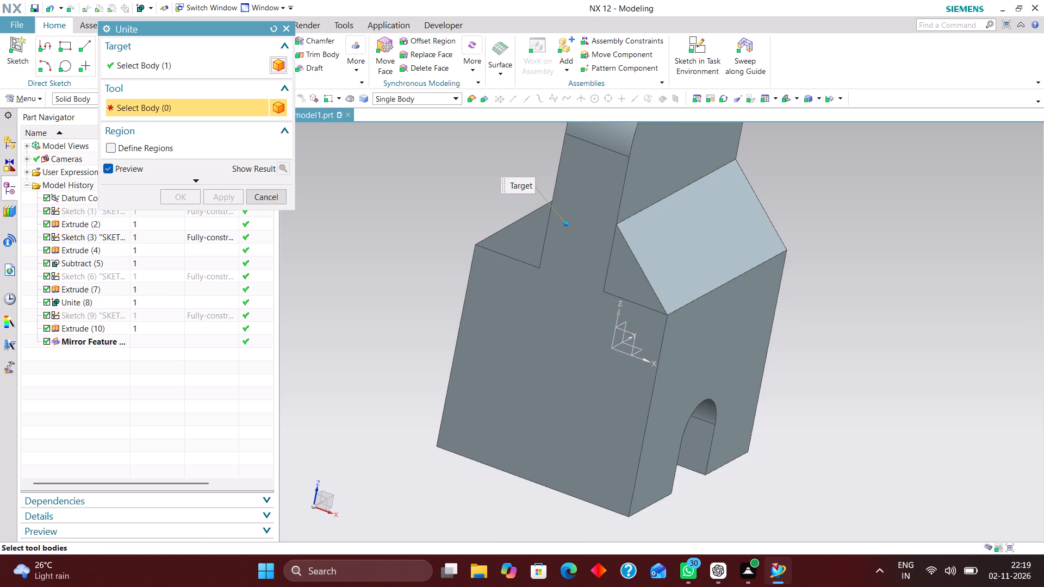
left_click_drag(624, 265, 628, 259)
left_click(519, 227)
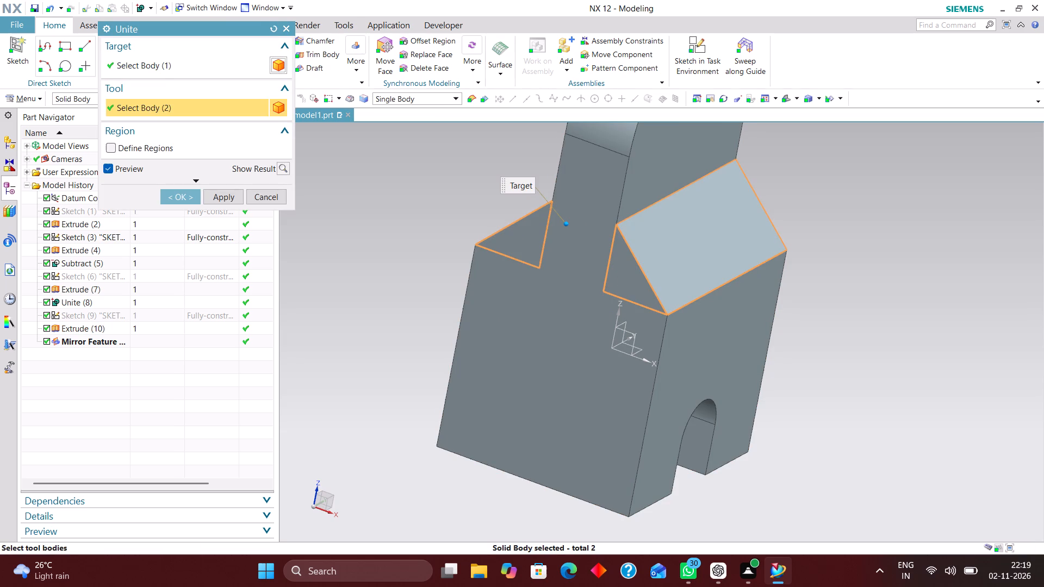
left_click(177, 200)
Start a new sketch on the XZ plane of the datum coordinate system and leave the Profile tool.
scroll(807, 386, "down", 2)
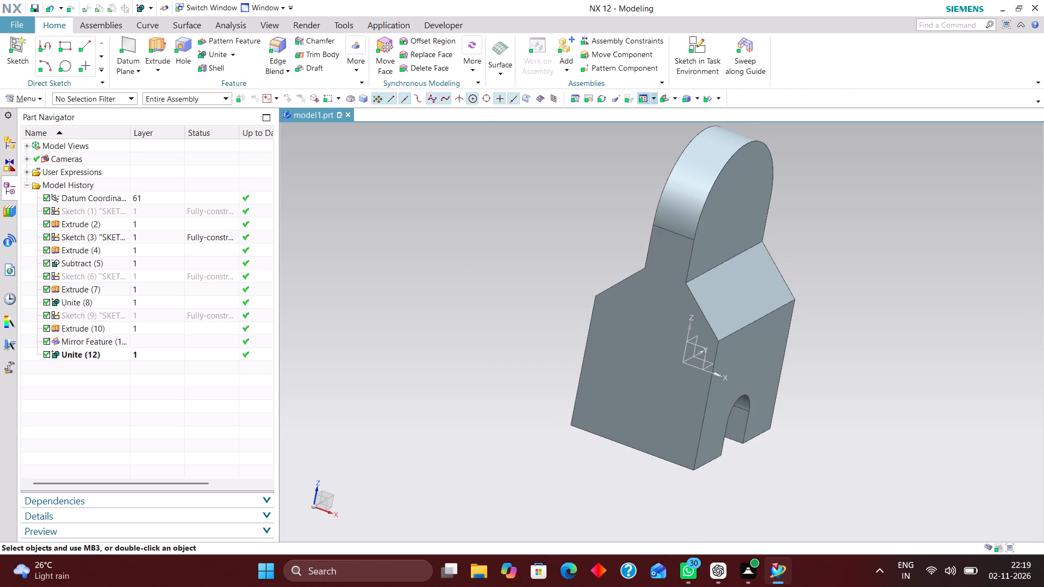
left_click(658, 99)
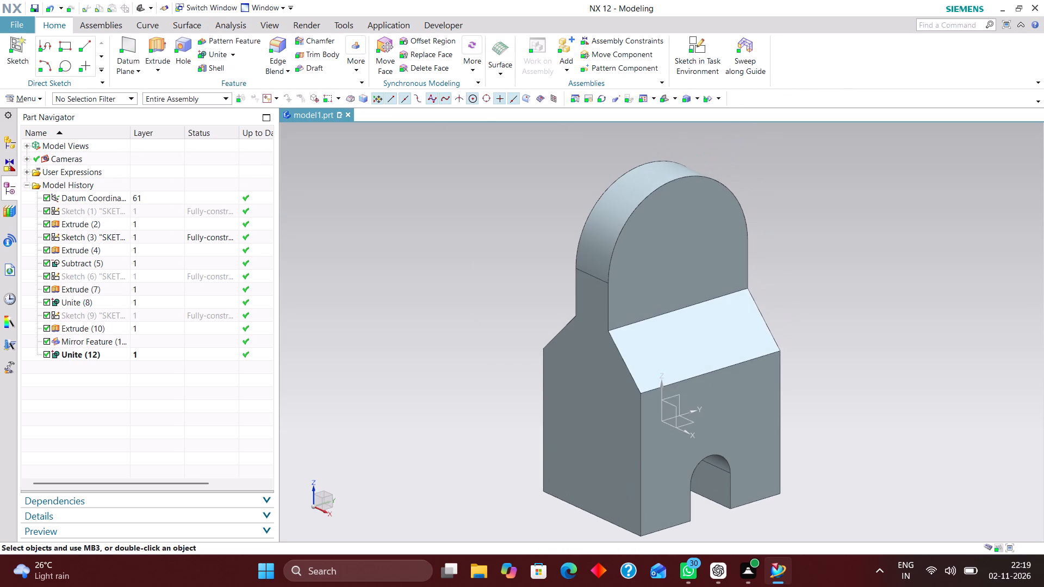
scroll(784, 261, "down", 1)
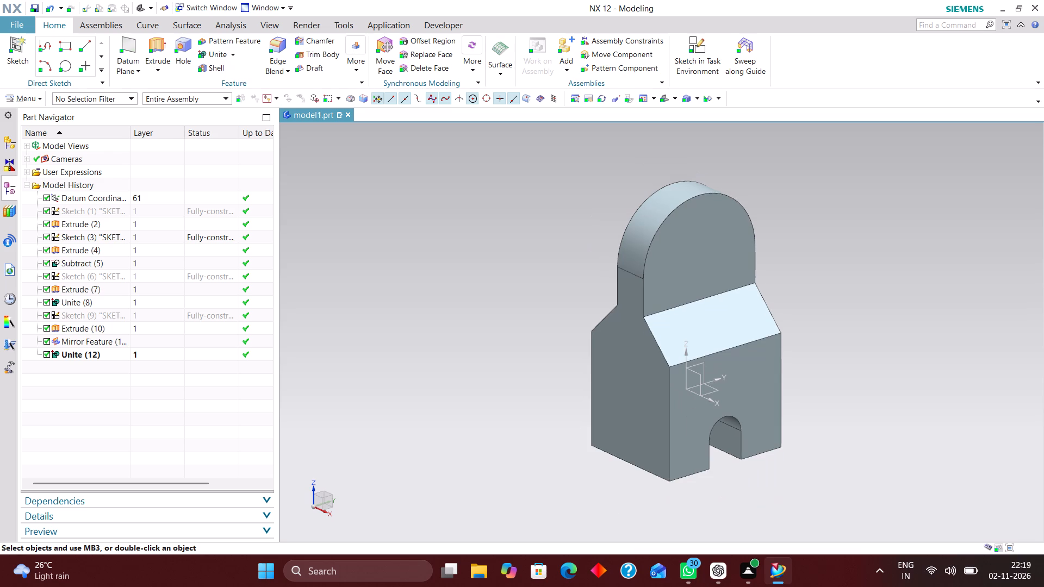
left_click(693, 43)
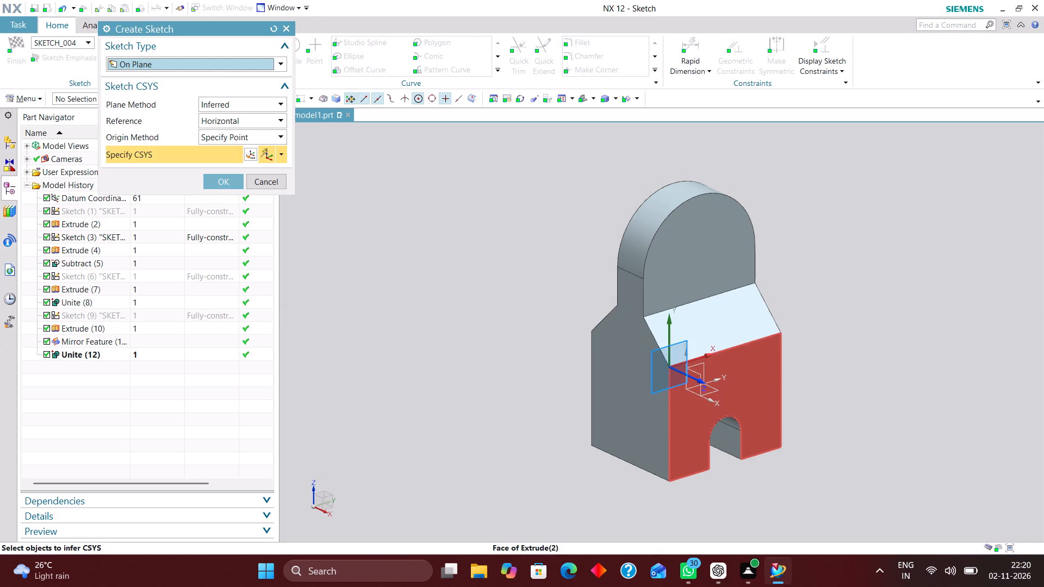
left_click(701, 380)
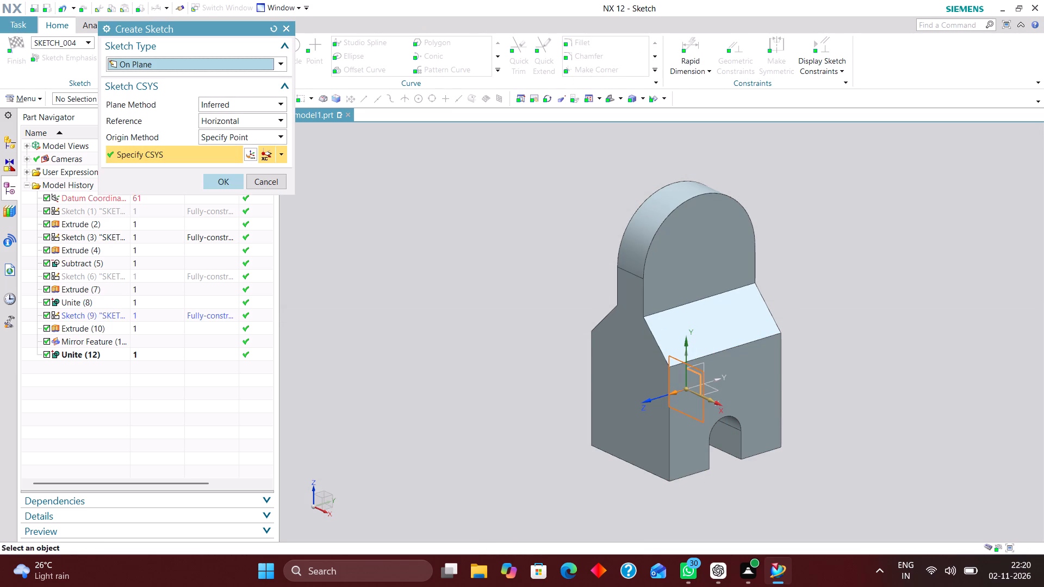
left_click(227, 180)
scroll(672, 316, "up", 2)
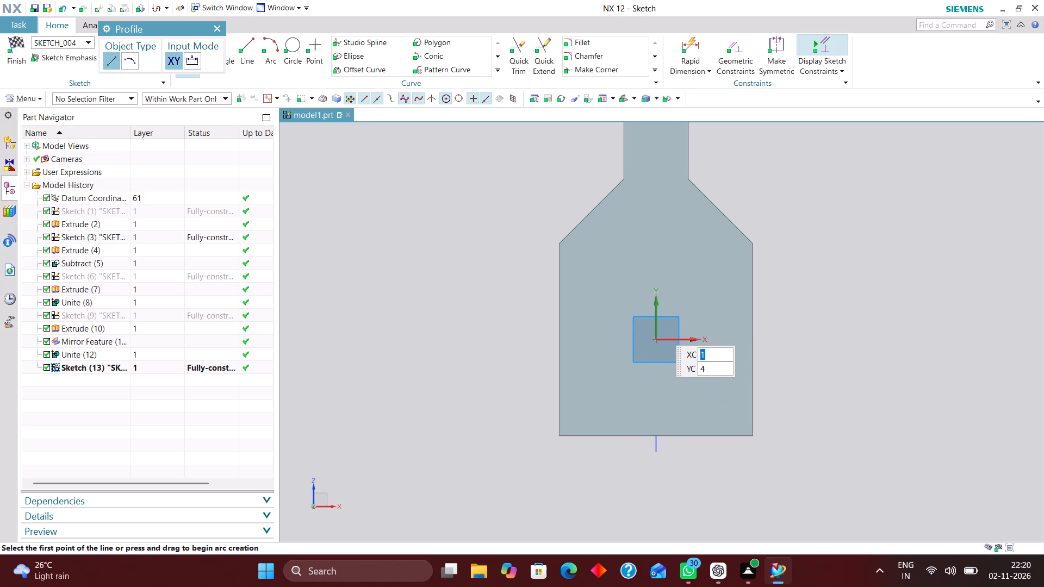
left_click(214, 24)
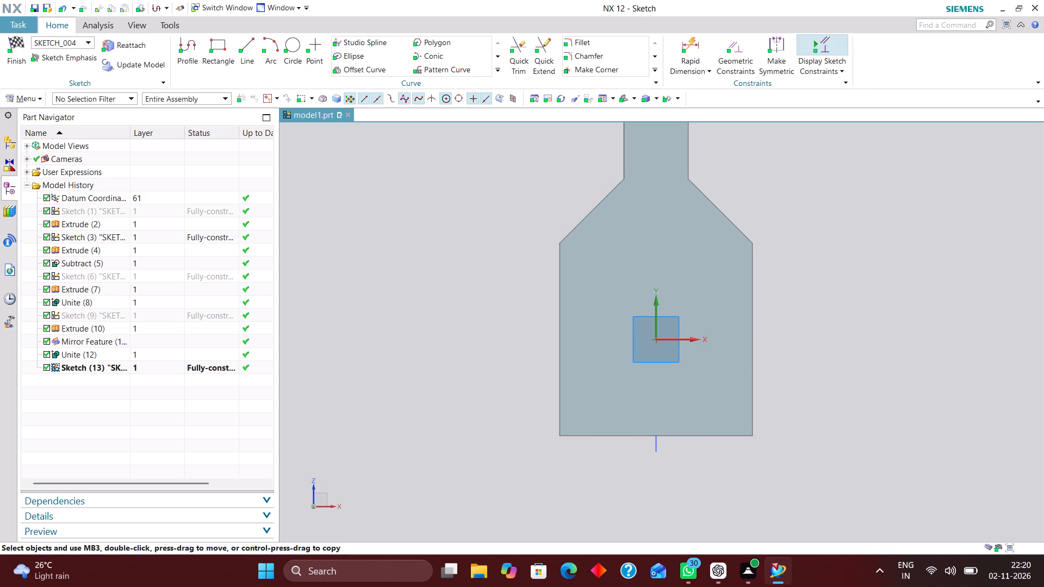
Sketch a circle centred about 28 mm above the sketch origin and constrain its centre onto the vertical axis with Point on Curve.
left_click(291, 49)
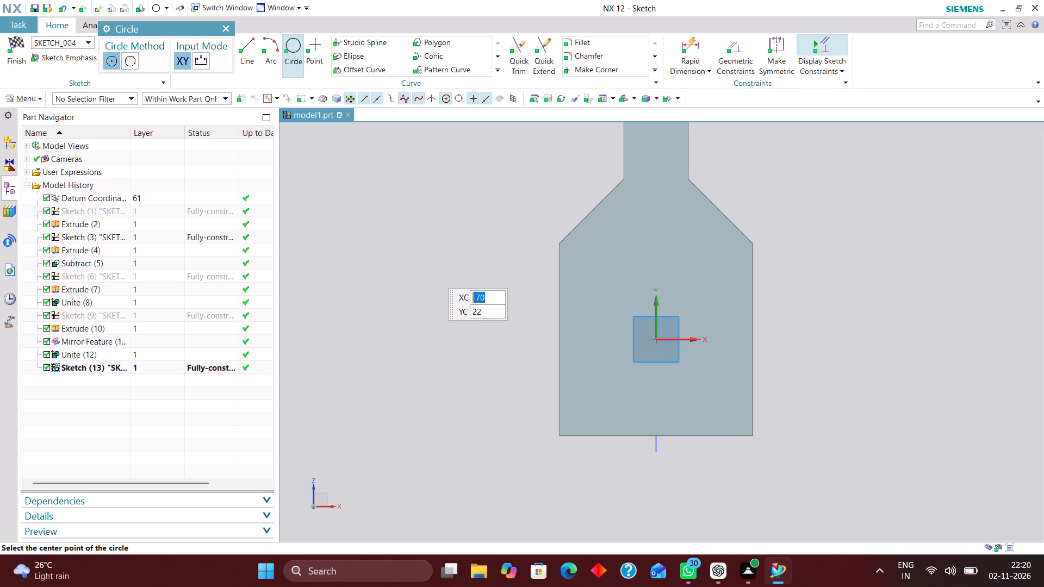
left_click(655, 249)
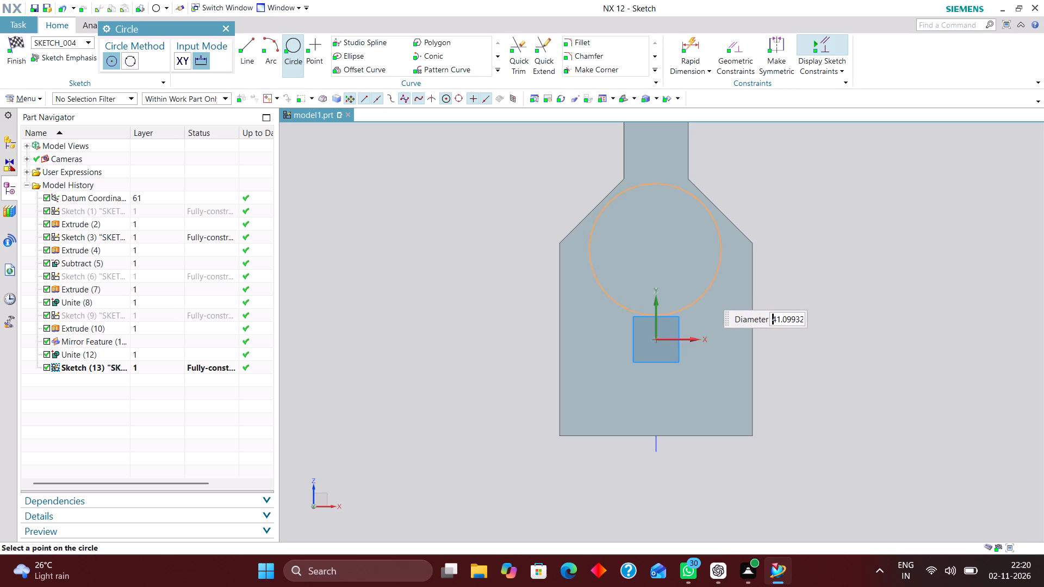
left_click(696, 286)
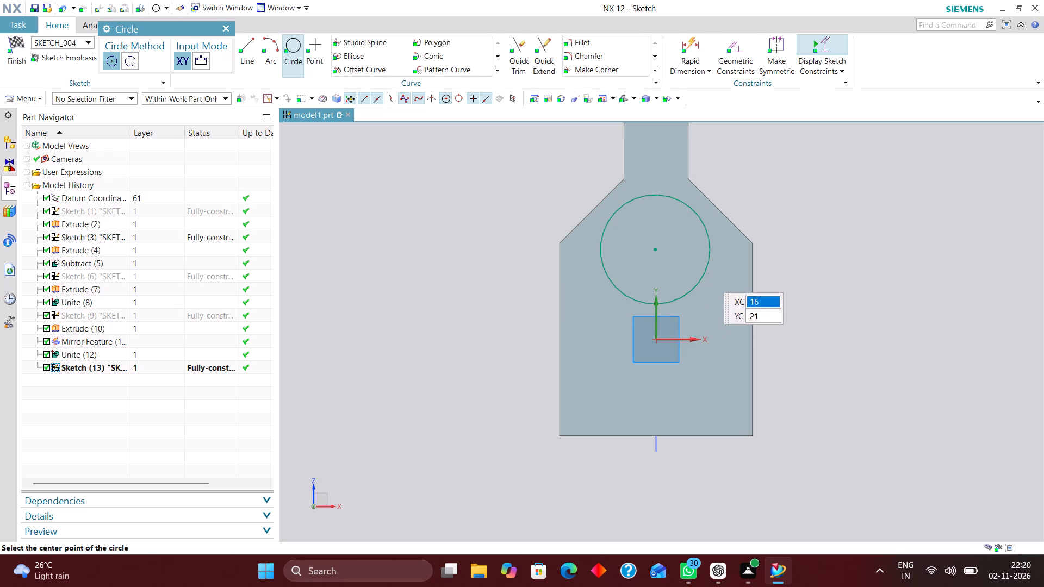
left_click(730, 52)
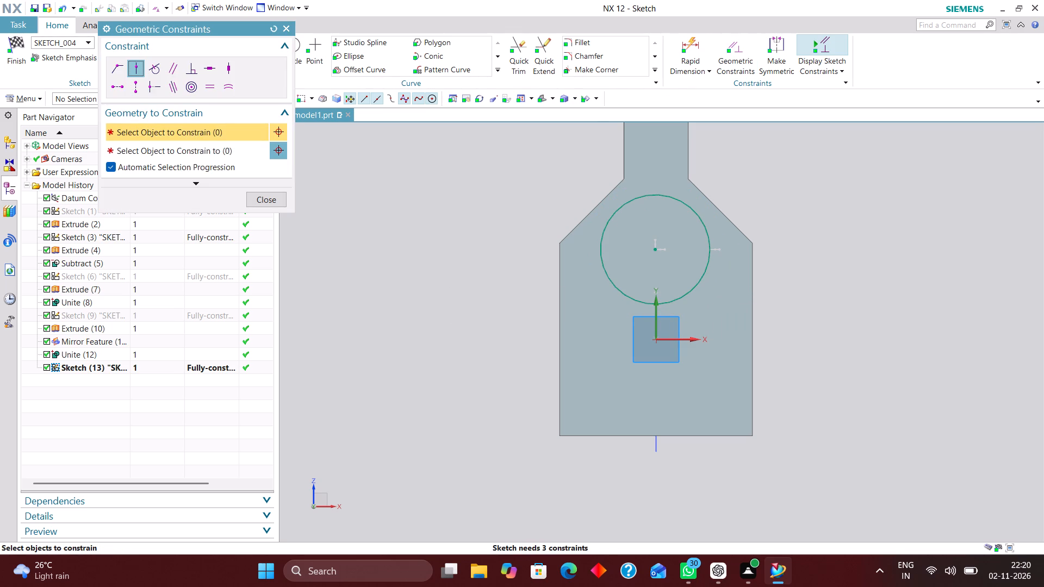
left_click(655, 249)
left_click(657, 317)
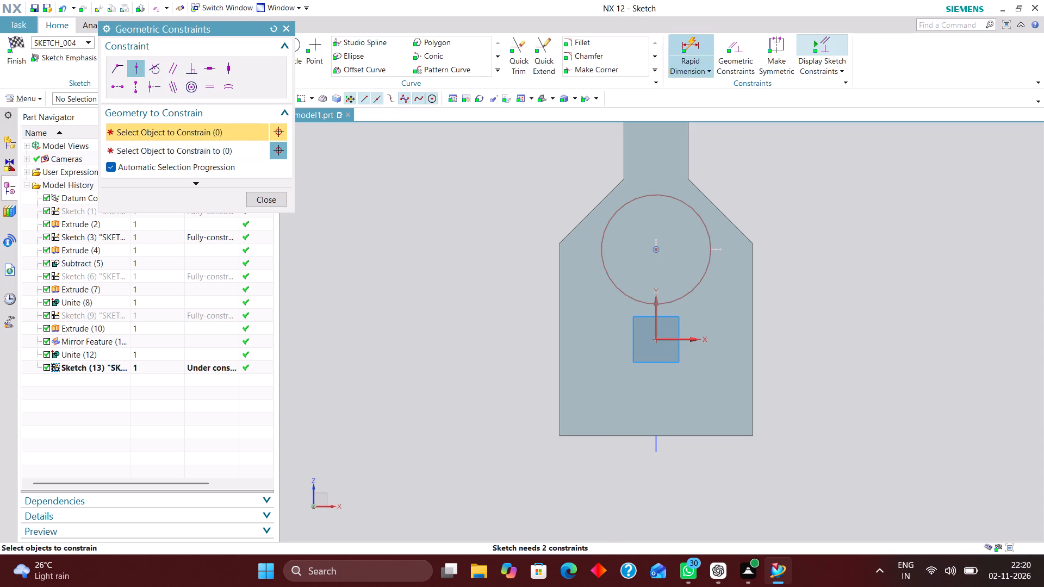
Add a 20 mm radial dimension to the sketched circle.
left_click(687, 45)
left_click(268, 185)
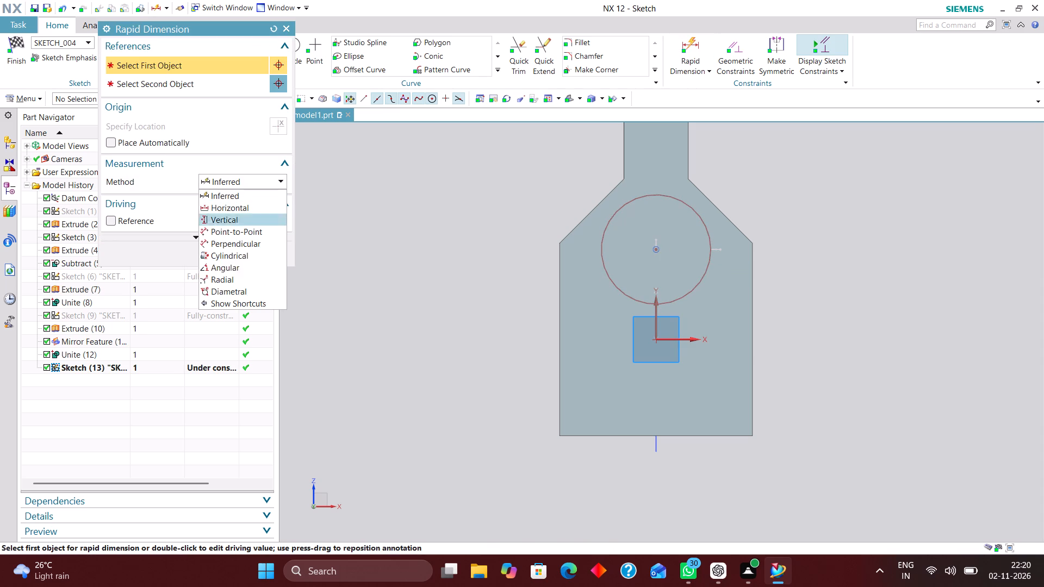
left_click(255, 277)
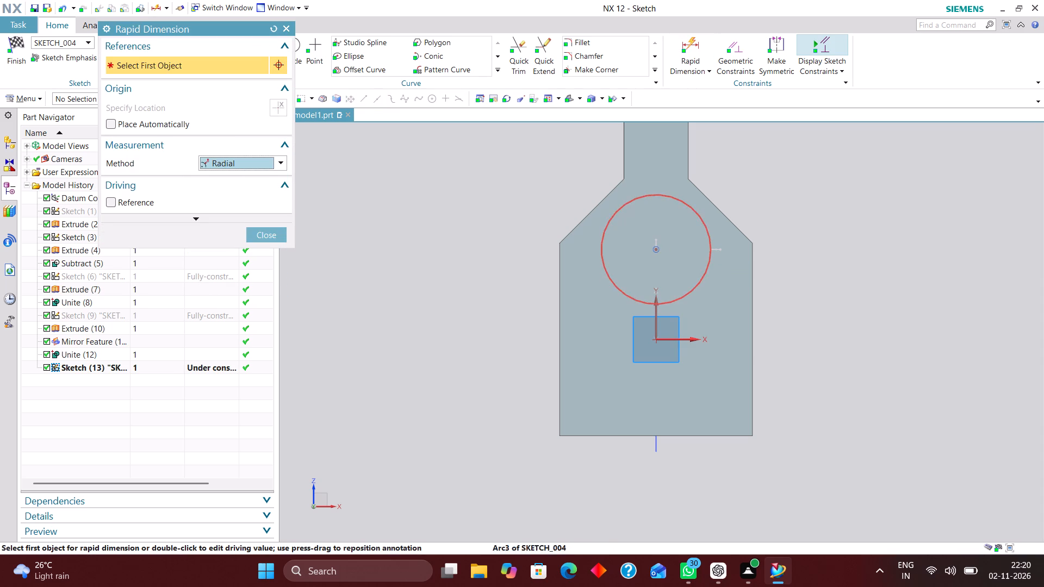
left_click(703, 277)
left_click(805, 308)
type("20")
key("Return")
left_click(276, 241)
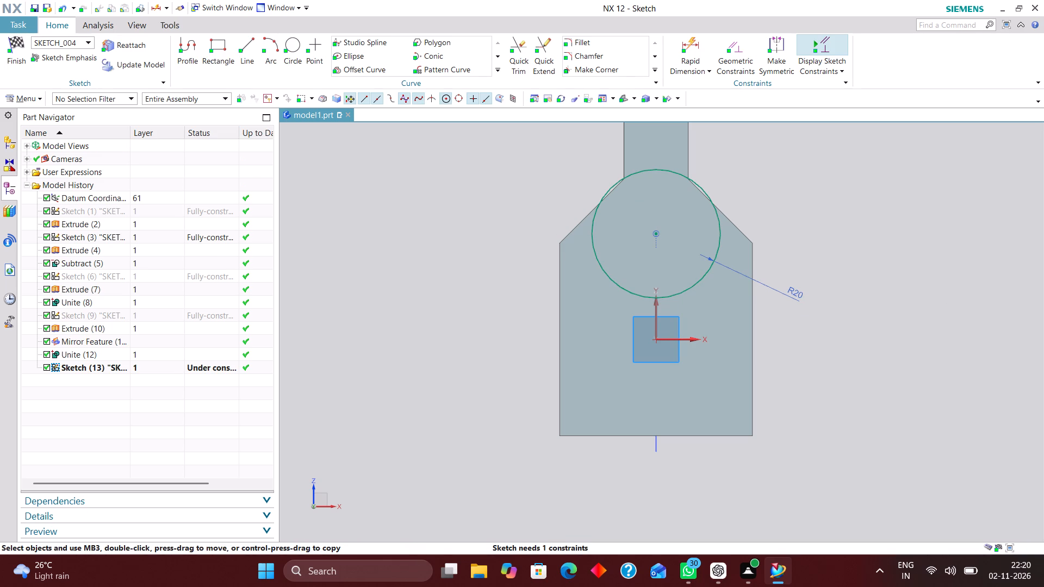
Sketch two vertical lines, one either side of the circle and running below the plate's bottom edge, the left one about 72 mm long.
scroll(415, 340, "down", 2)
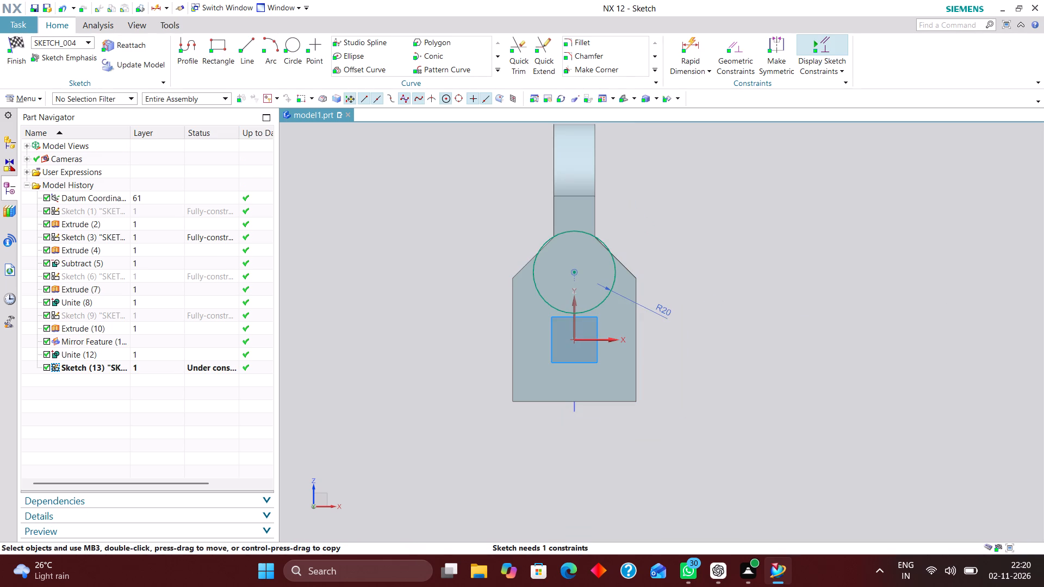
left_click(247, 49)
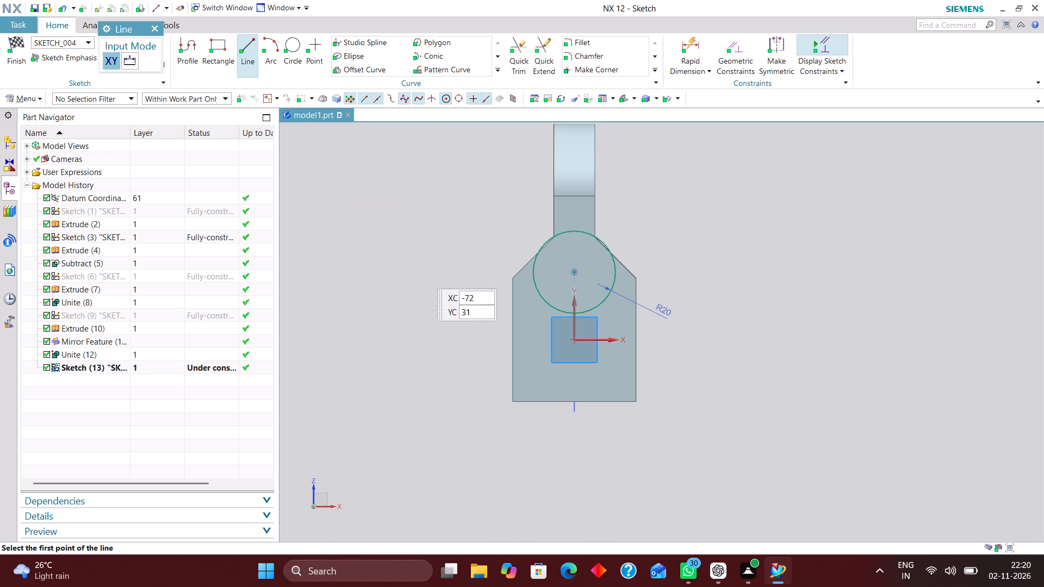
scroll(582, 361, "up", 2)
left_click(496, 246)
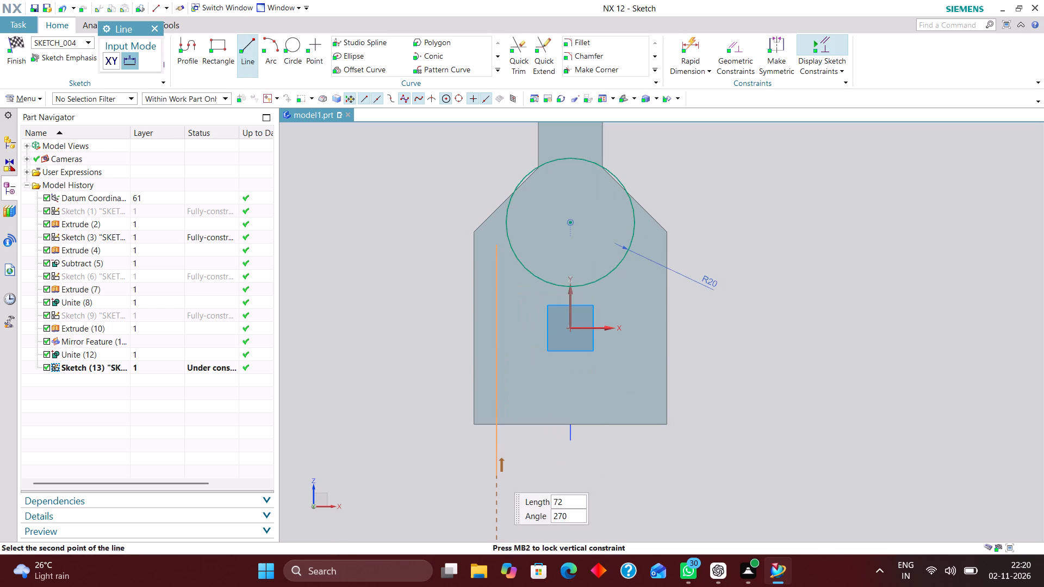
left_click(496, 474)
left_click(647, 247)
left_click(649, 492)
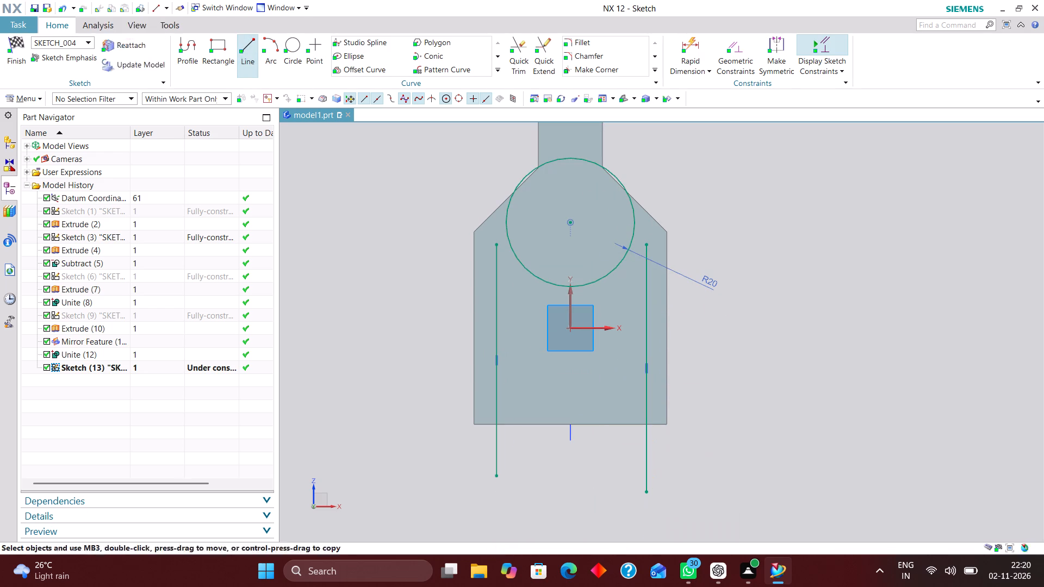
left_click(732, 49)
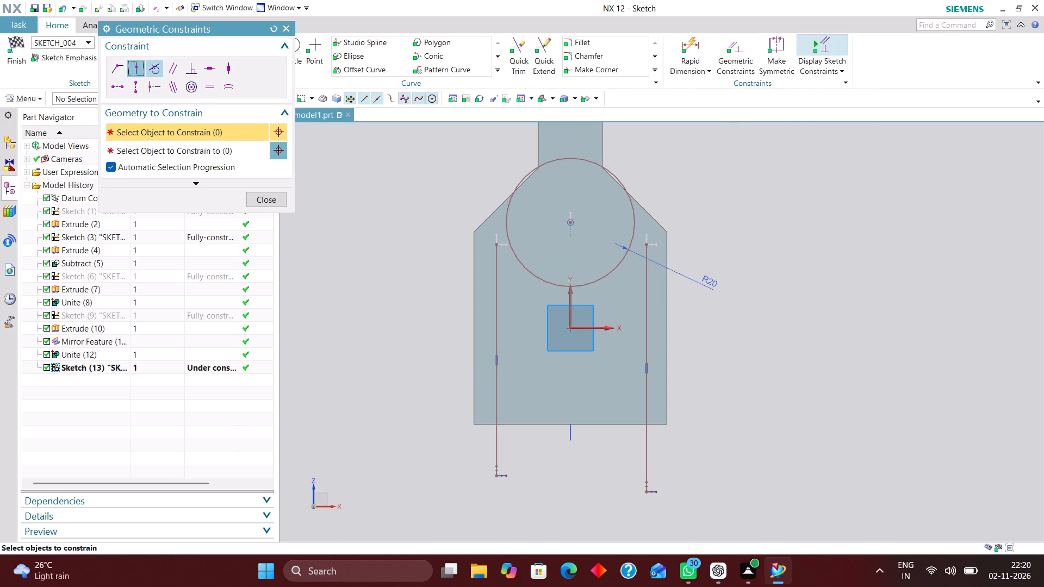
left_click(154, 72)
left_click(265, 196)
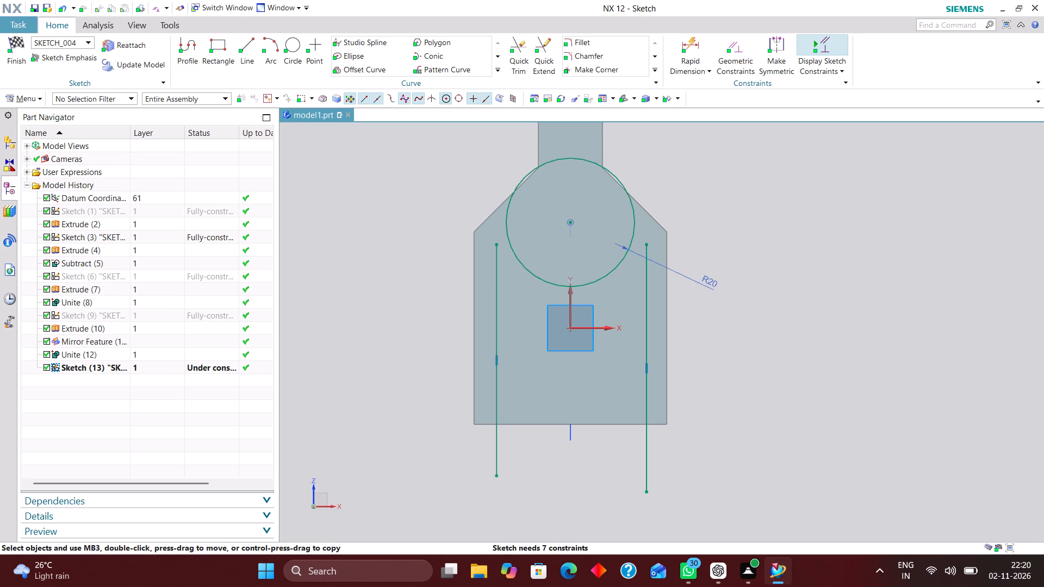
Dimension the circle's centre 30 mm above the sketch's horizontal axis, using the Inferred method.
left_click(688, 42)
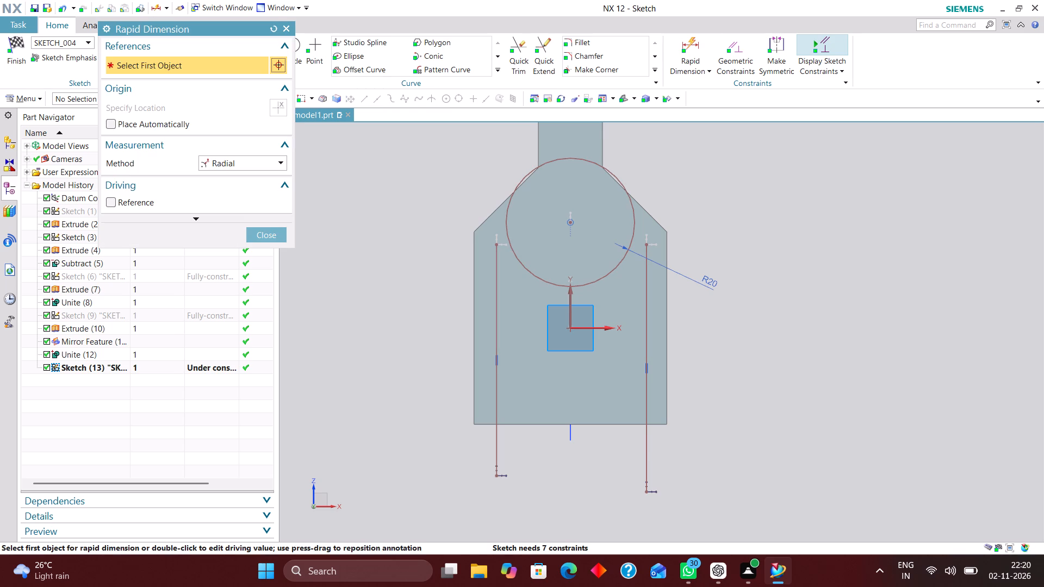
left_click(263, 164)
left_click(262, 179)
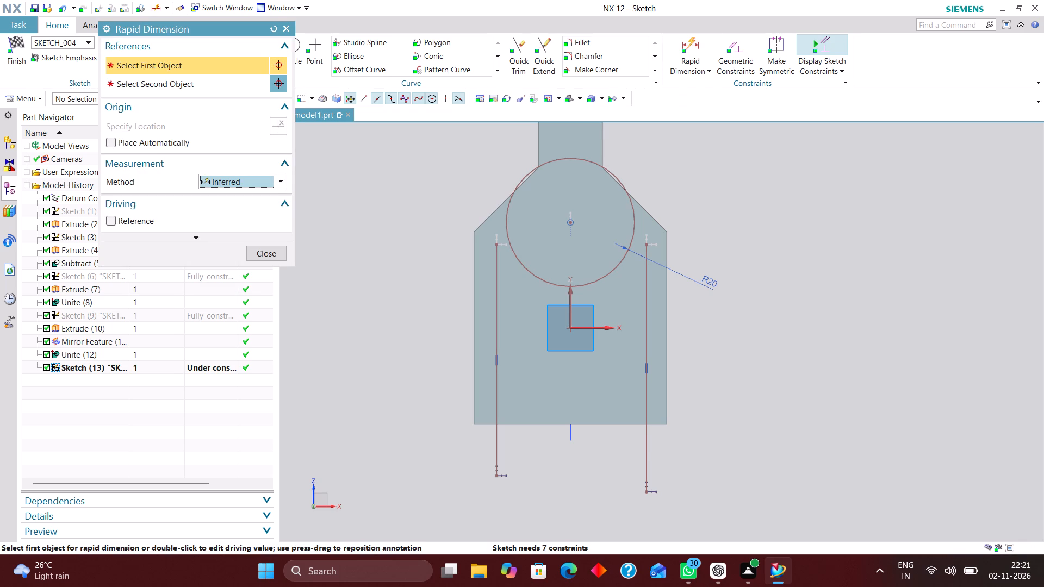
left_click(602, 329)
left_click(567, 222)
left_click(803, 291)
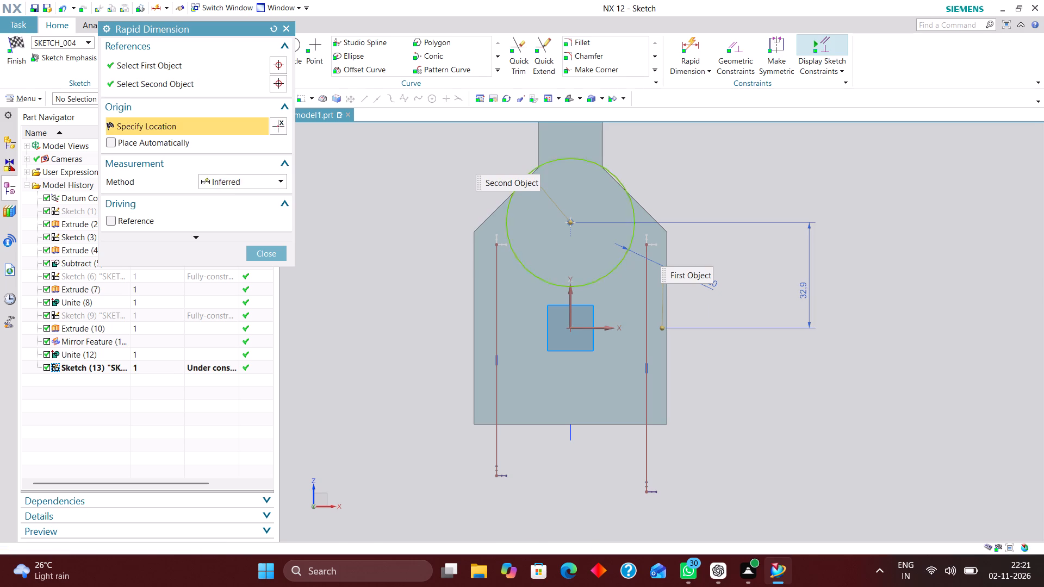
type("30")
key("Return")
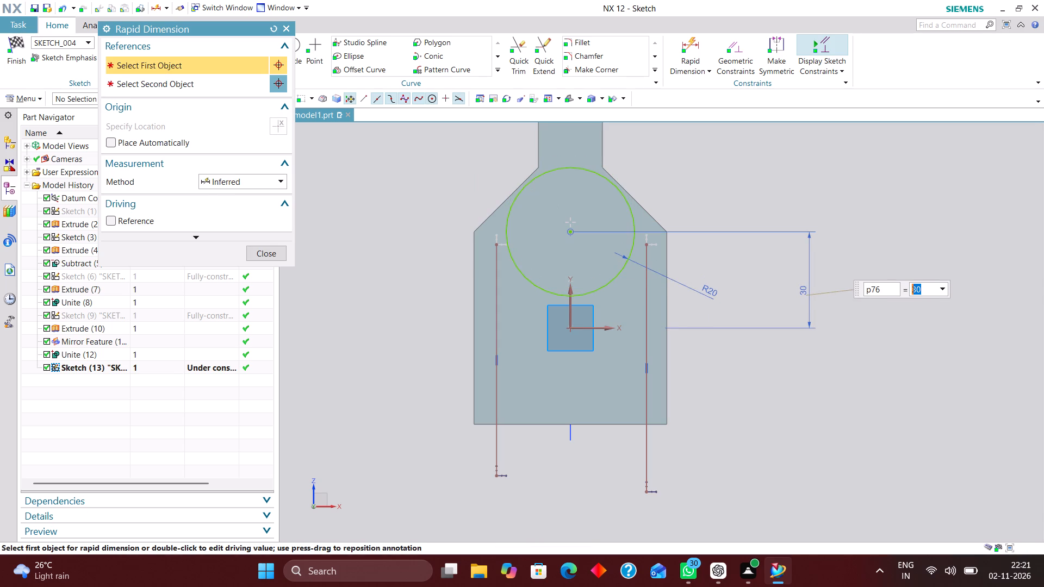
Set the circle centre's height above the horizontal axis to 20 mm.
type("20")
key("Return")
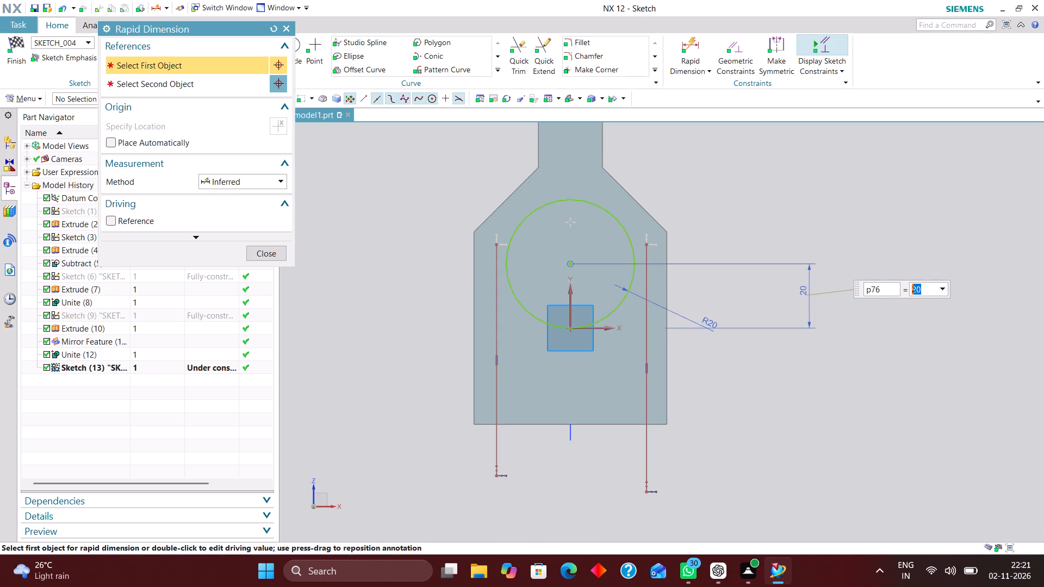
left_click(278, 253)
Constrain both vertical lines tangent to the circle.
left_click(744, 53)
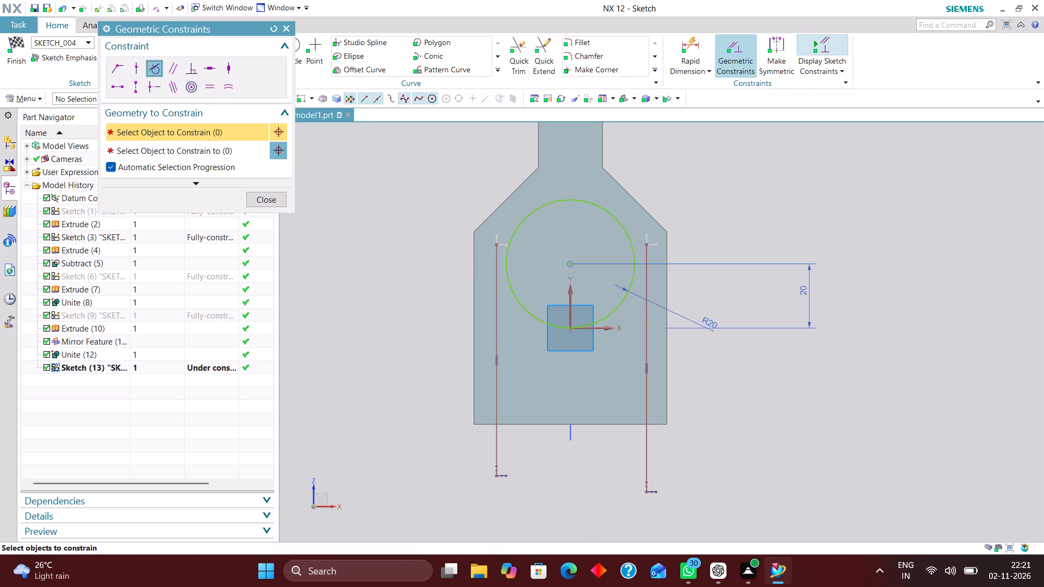
left_click(523, 303)
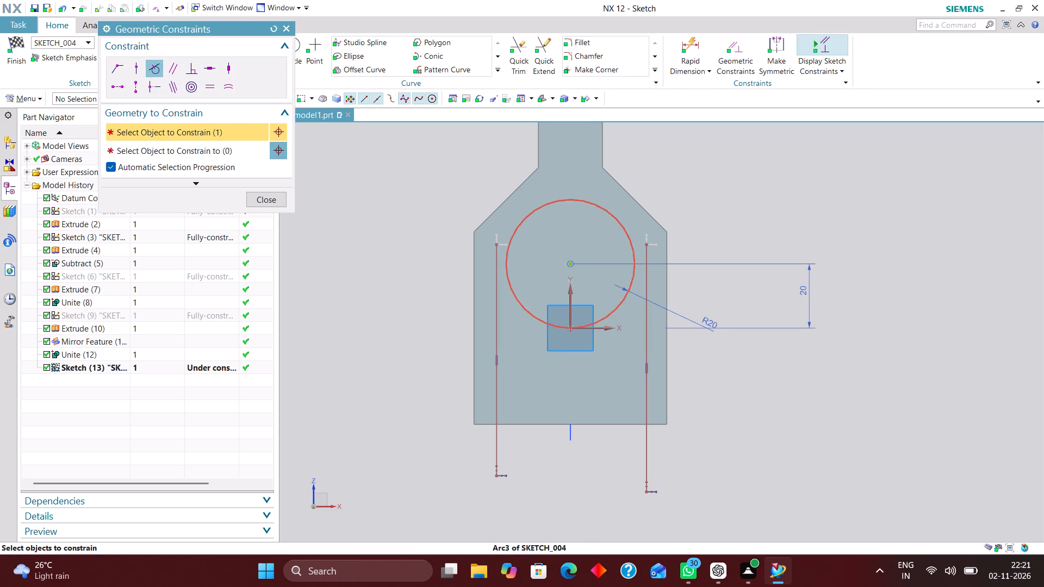
left_click(496, 311)
left_click(619, 302)
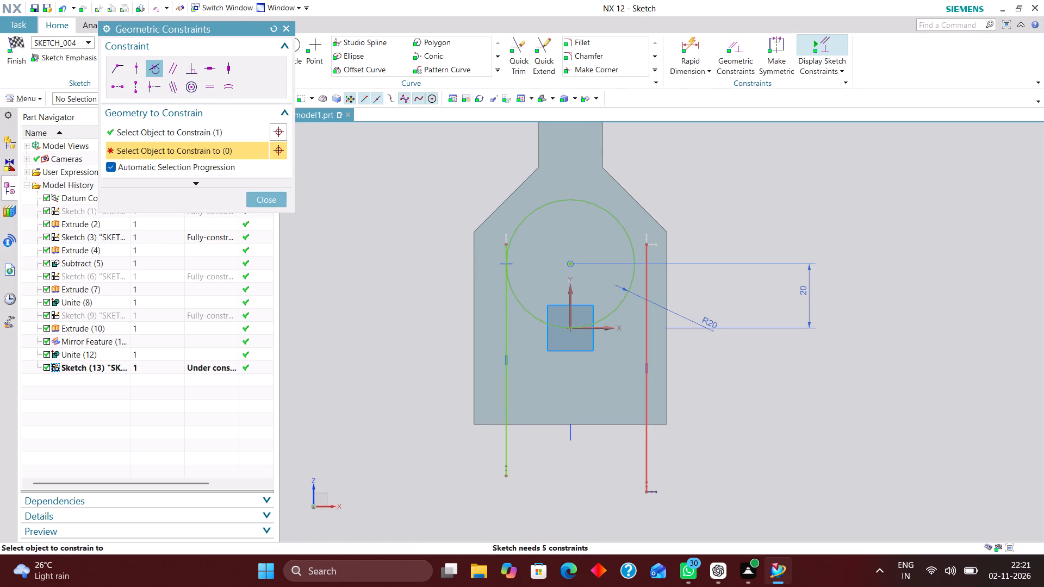
left_click(649, 310)
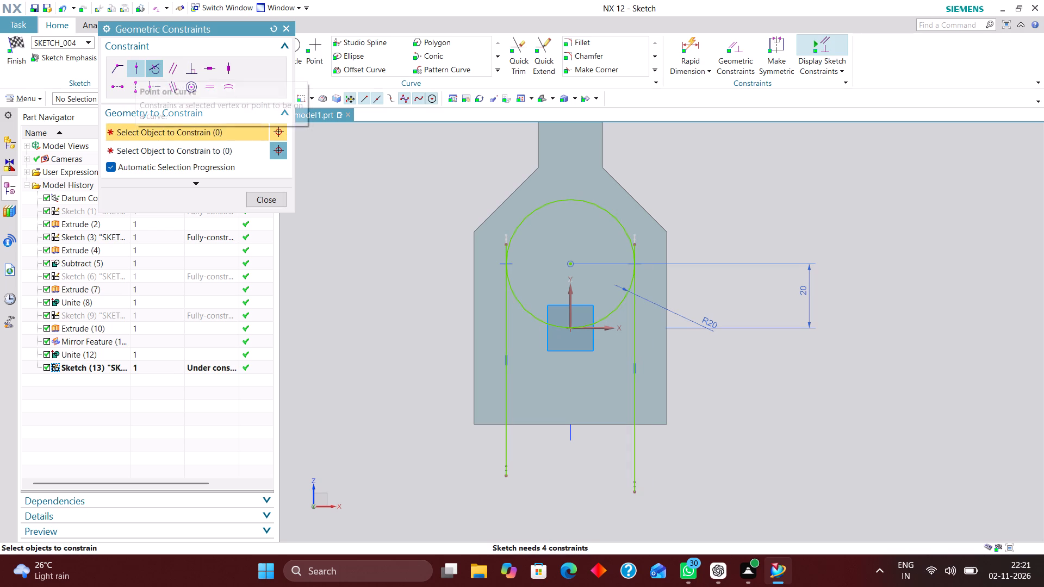
Constrain the upper endpoints of both vertical lines onto the circle with Point on Curve.
left_click(135, 69)
left_click(508, 243)
left_click(514, 233)
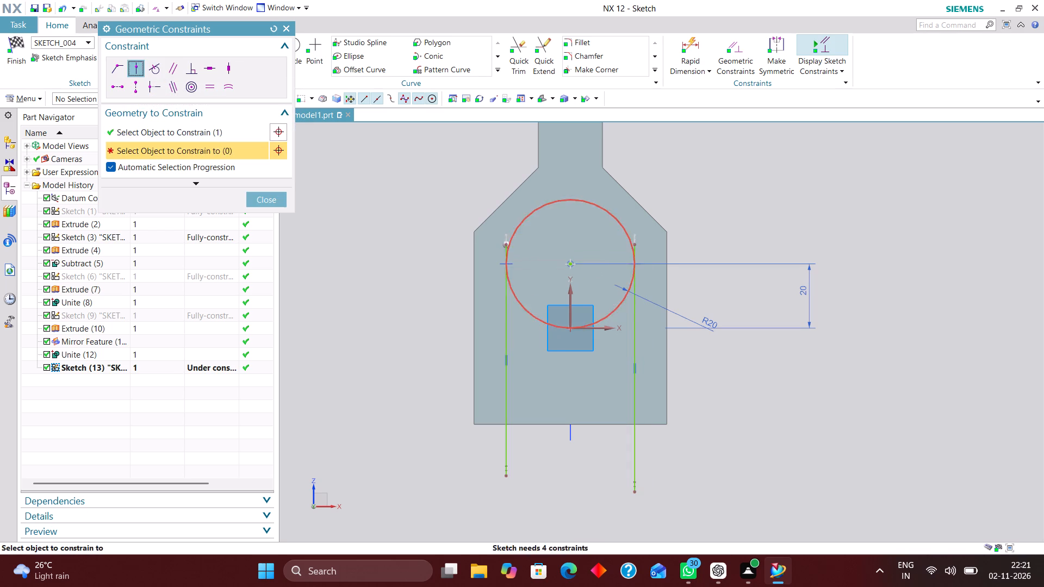
left_click(637, 242)
left_click(623, 231)
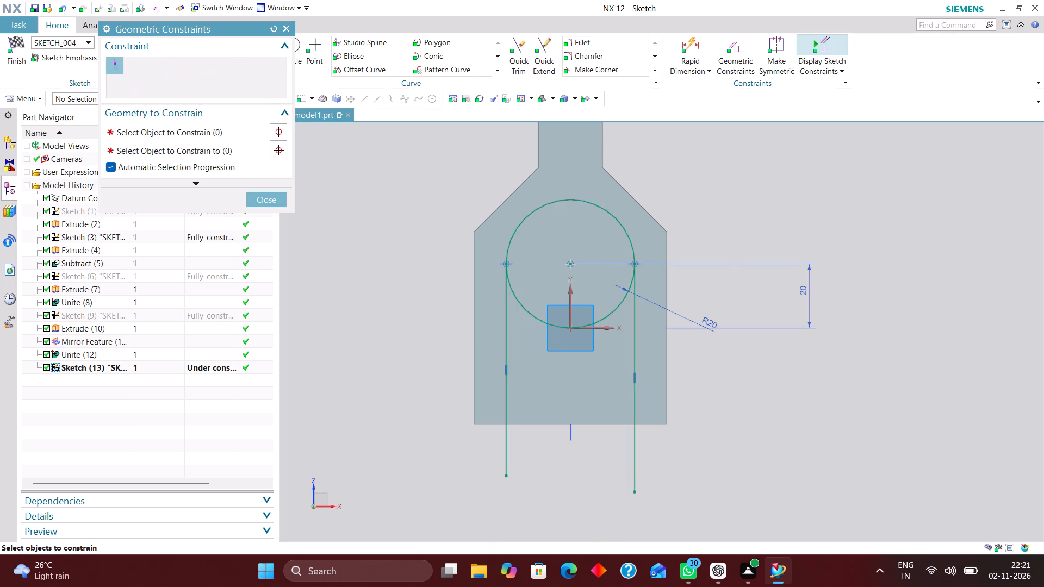
left_click(269, 196)
Sketch a line from the left vertical line's lower end past the right vertical line and constrain it horizontal.
left_click(248, 47)
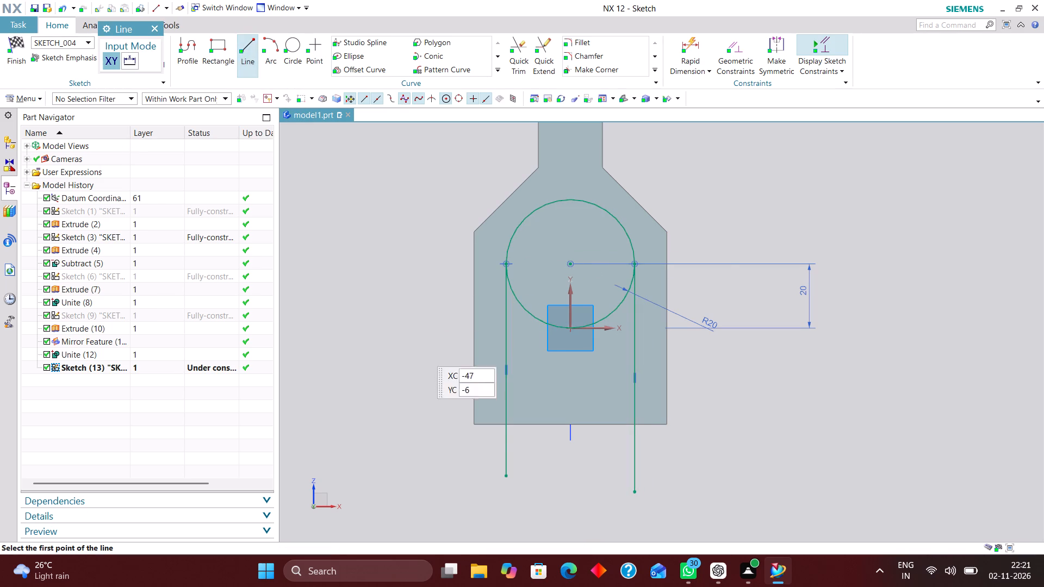
left_click(508, 477)
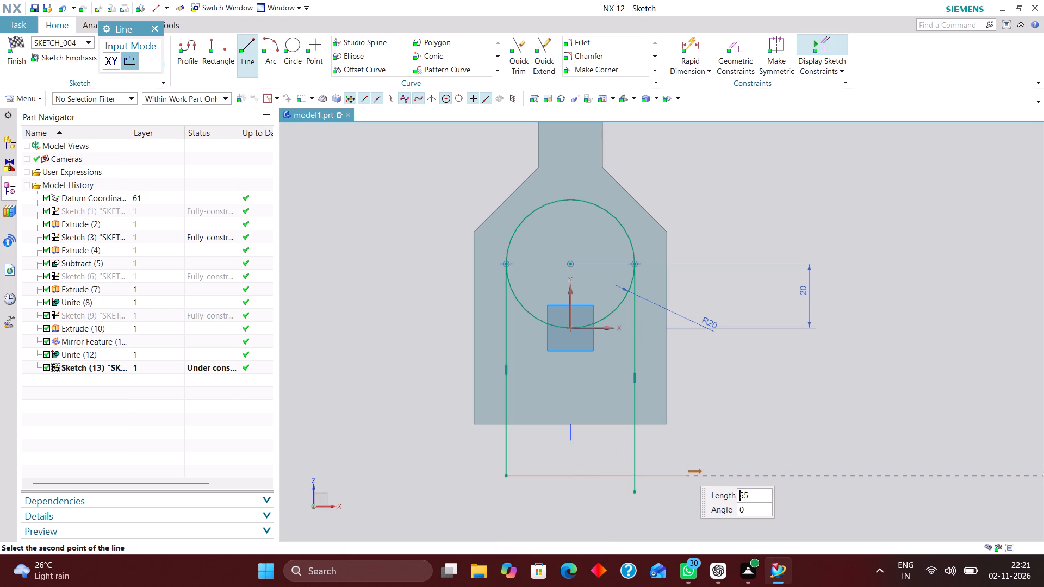
left_click(666, 466)
left_click(153, 28)
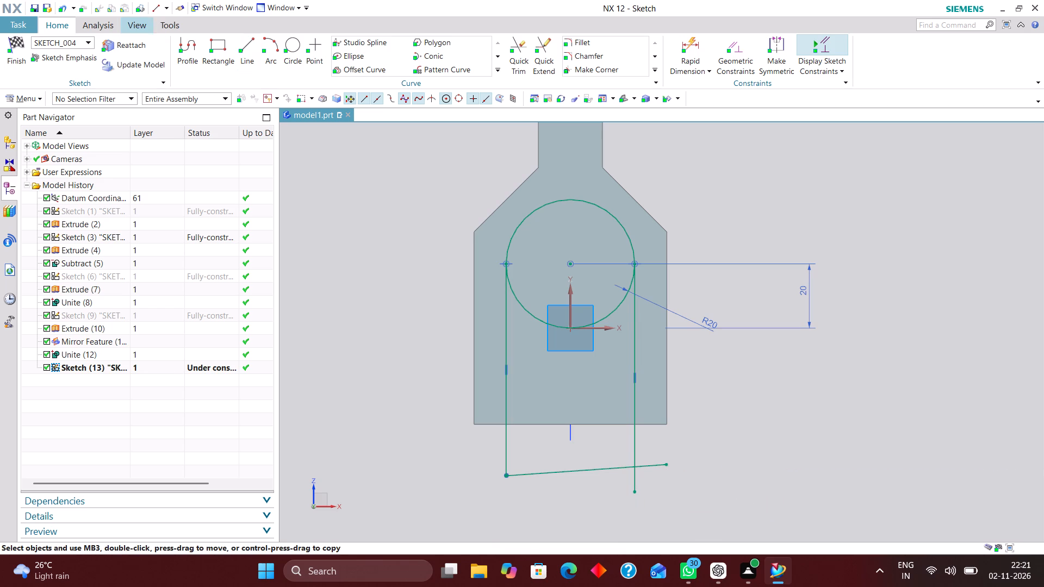
left_click(742, 46)
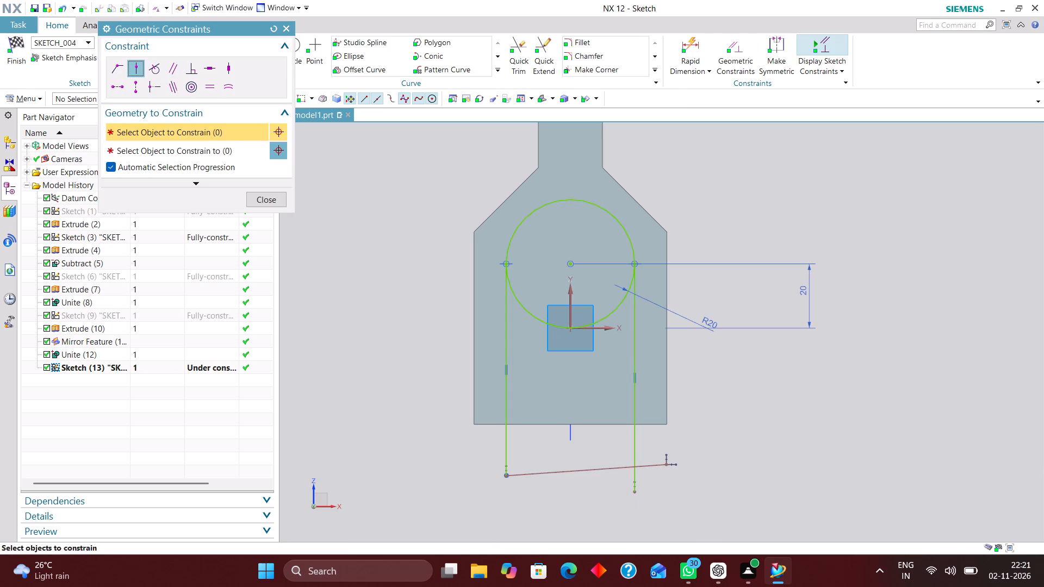
left_click(205, 67)
left_click(566, 472)
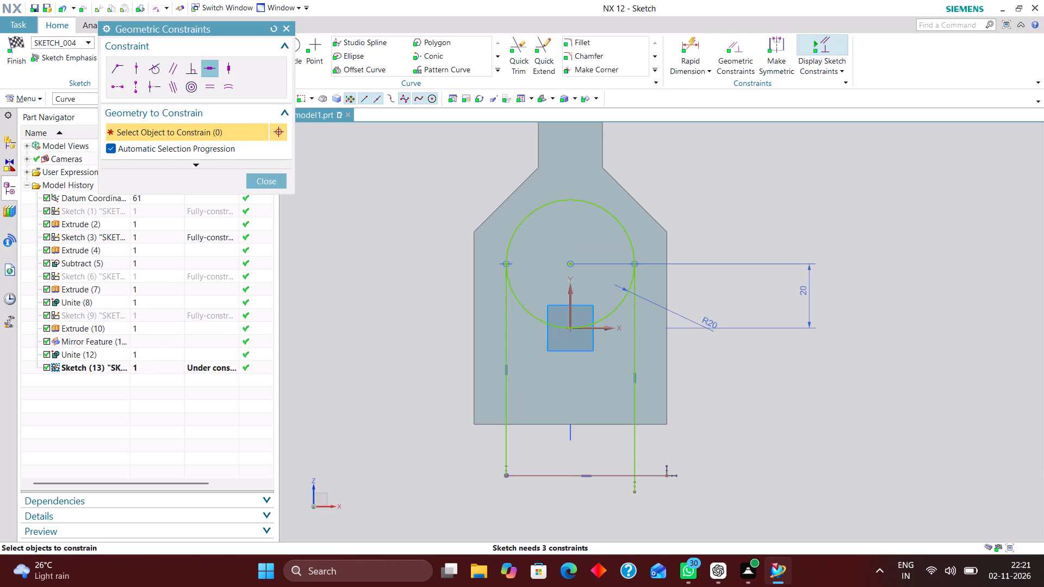
left_click(268, 179)
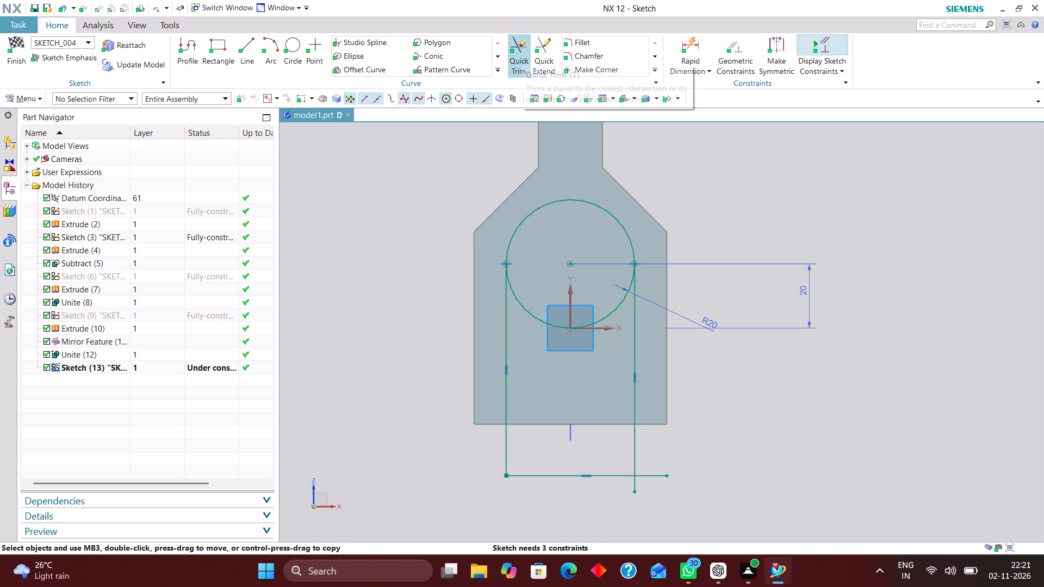
Trim the overhanging ends of the right vertical line and the horizontal line at their lower corner with Quick Trim.
left_click(521, 52)
left_click(632, 486)
left_click(651, 473)
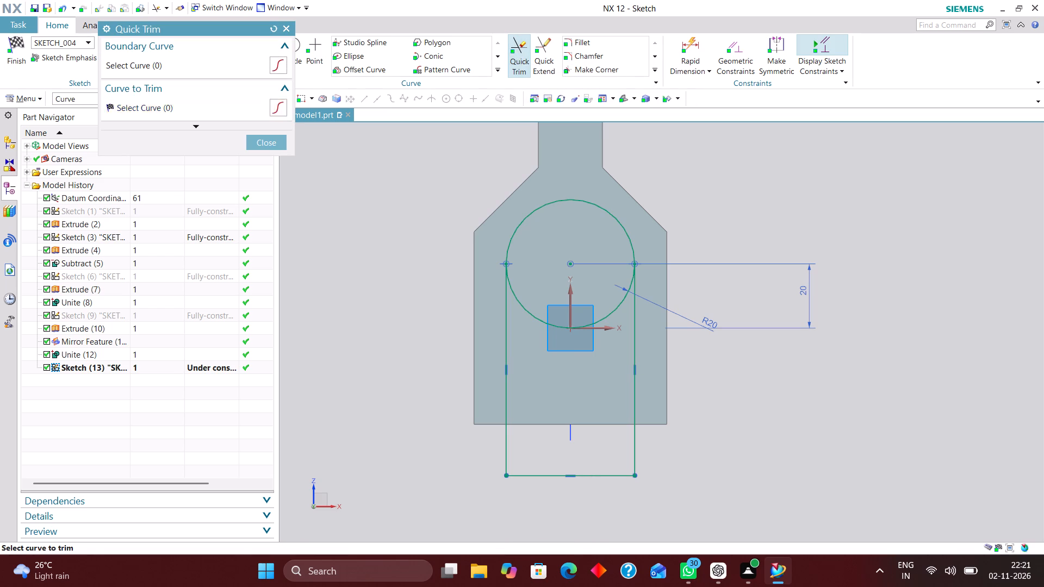
left_click(278, 146)
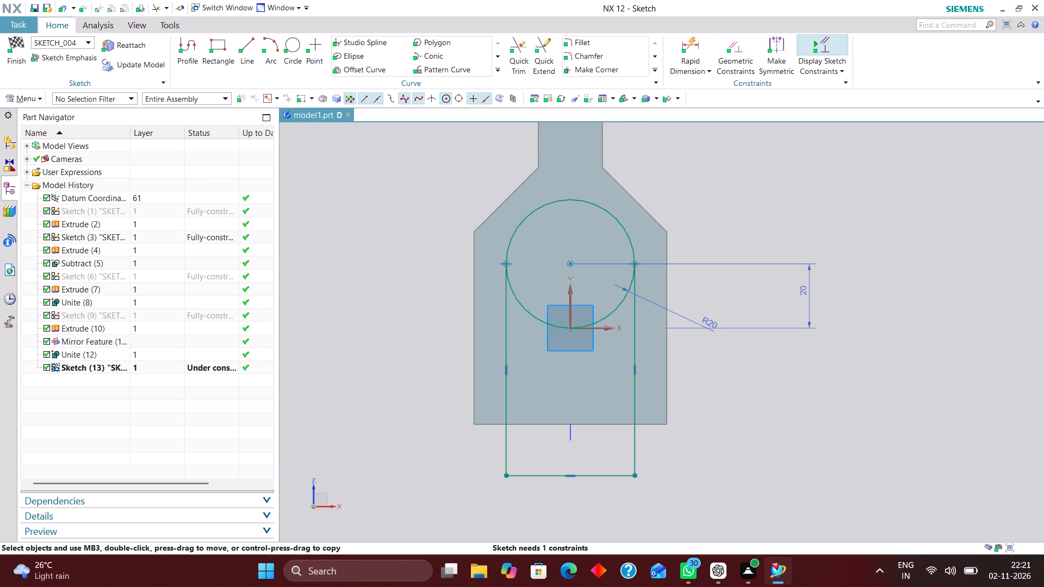
Dimension the right vertical line's length as 60 mm.
left_click(692, 46)
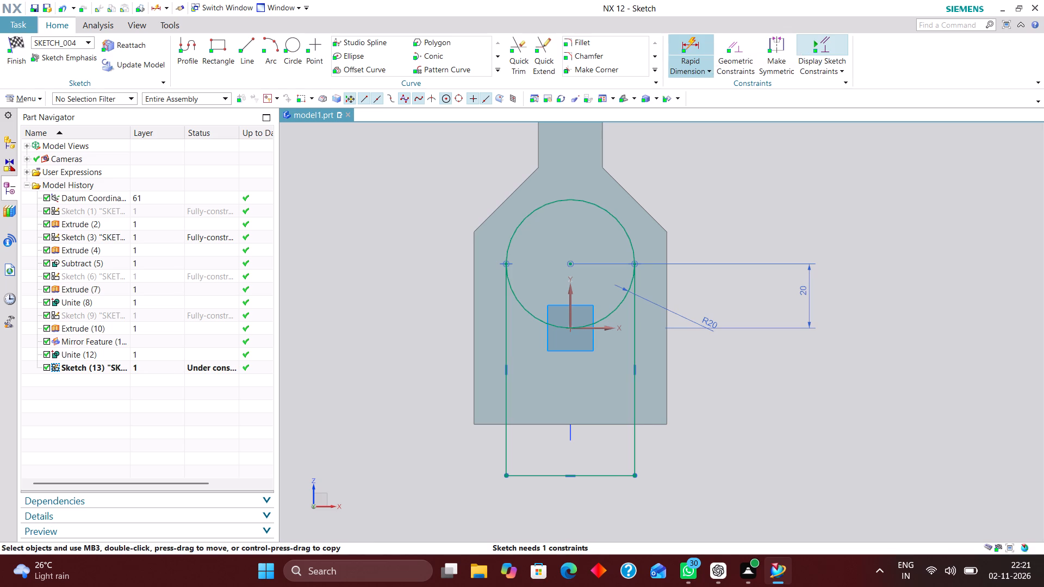
left_click(633, 402)
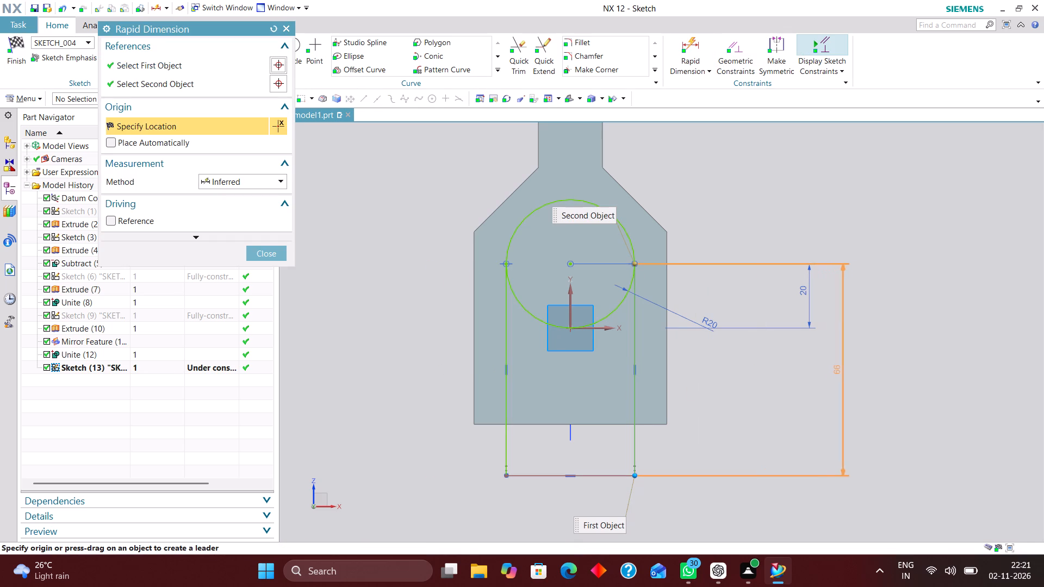
left_click(841, 374)
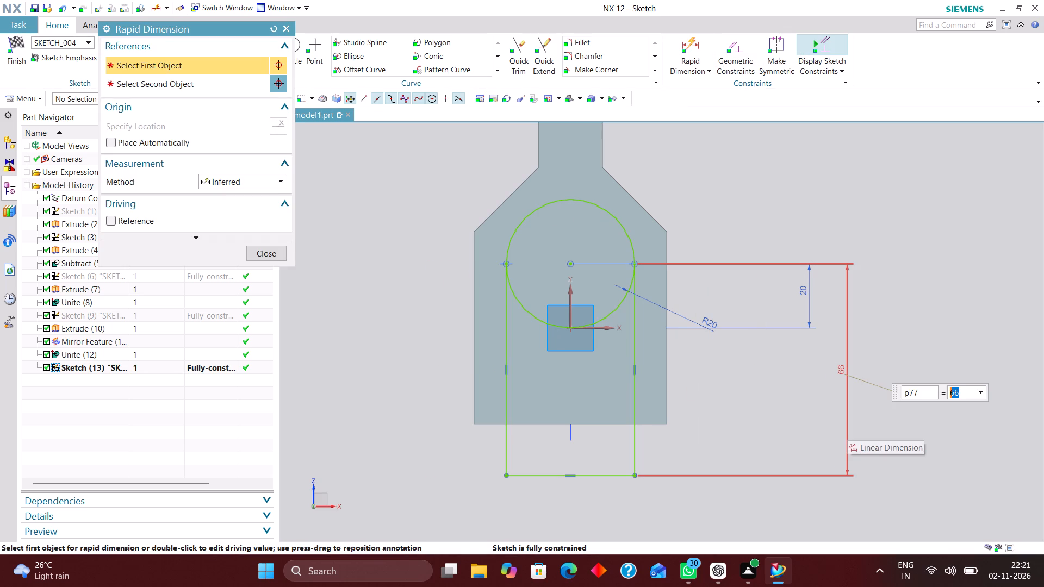
key("6")
key("0")
key("Return")
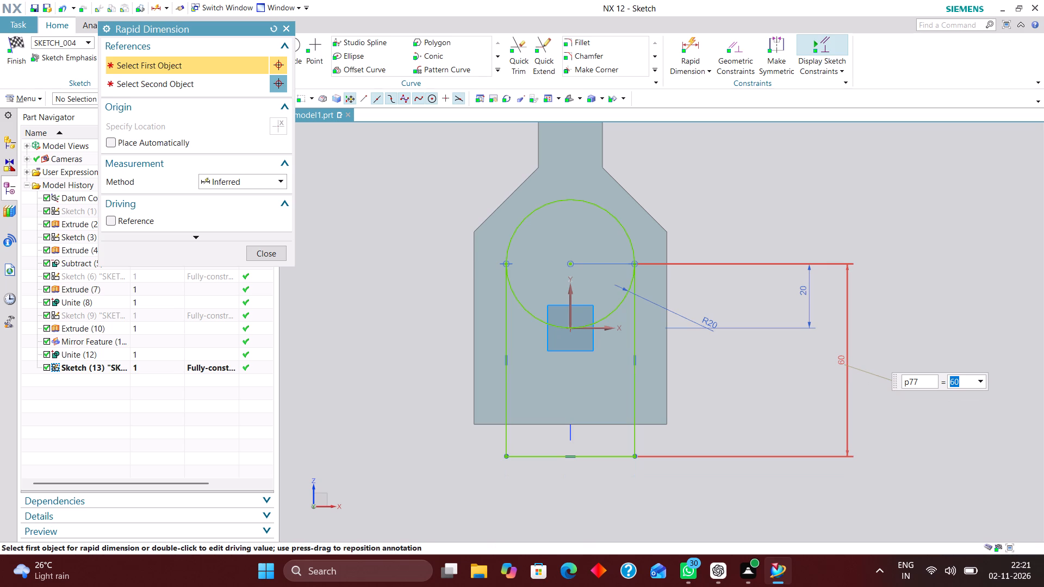
left_click(259, 255)
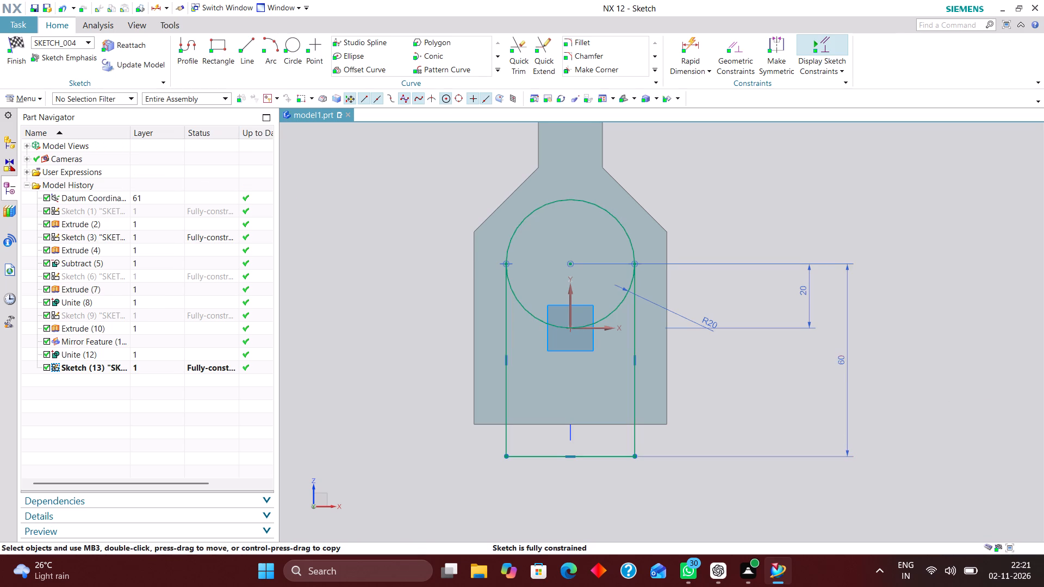
Trim away the circle's lower arc between the two vertical lines, leaving a round-topped closed profile.
left_click(524, 54)
left_click(593, 325)
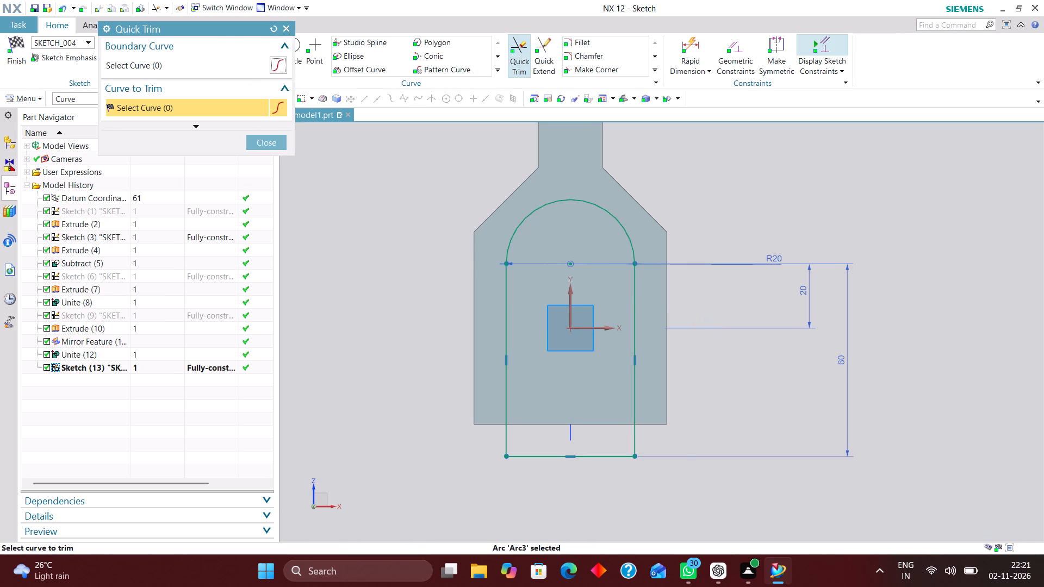
left_click(264, 142)
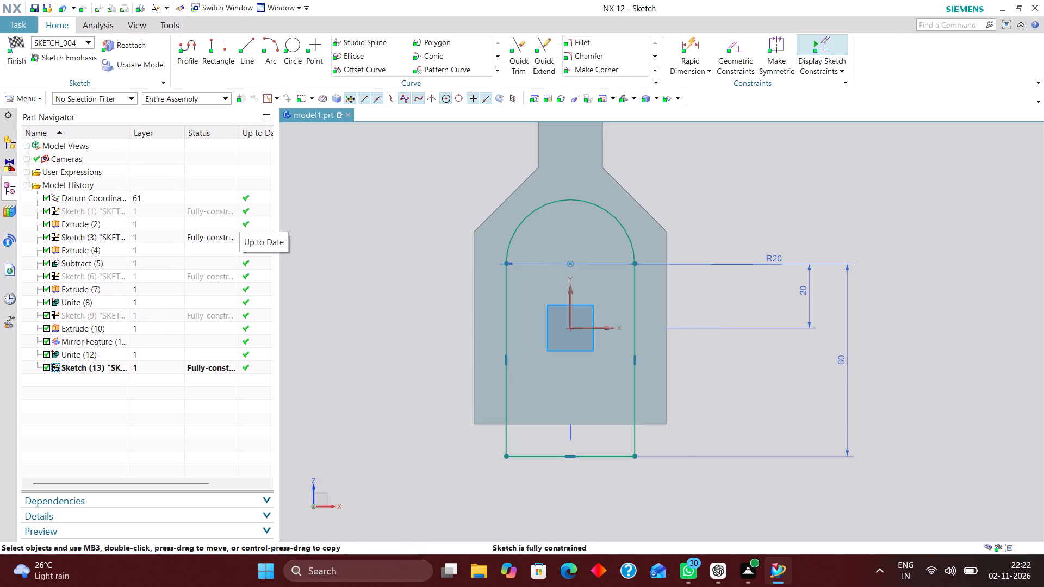
Finish the sketch and extrude the round-topped profile from about -82 mm to 50 mm as a separate body through the bracket.
left_click(19, 43)
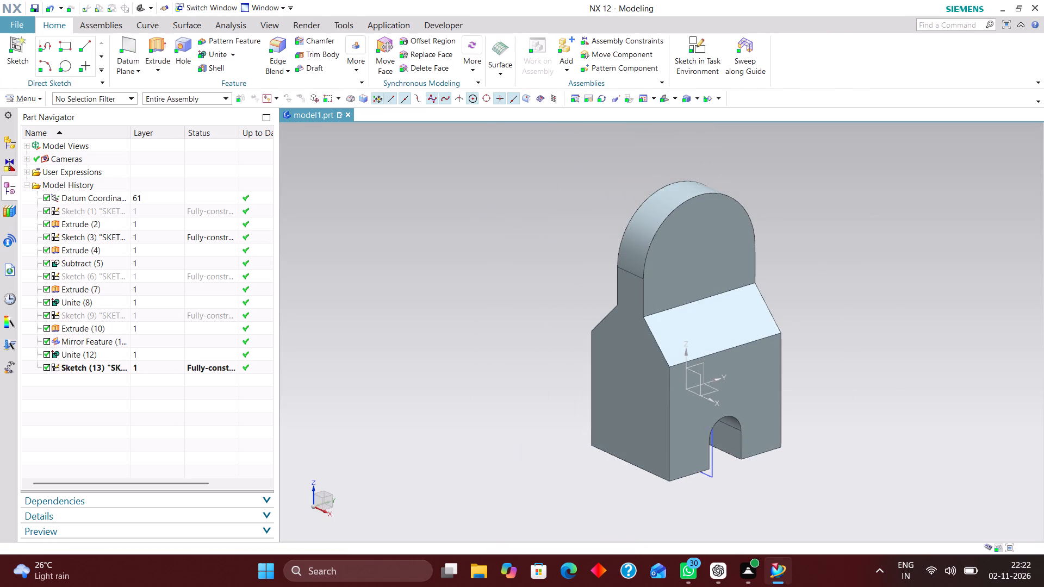
left_click(154, 47)
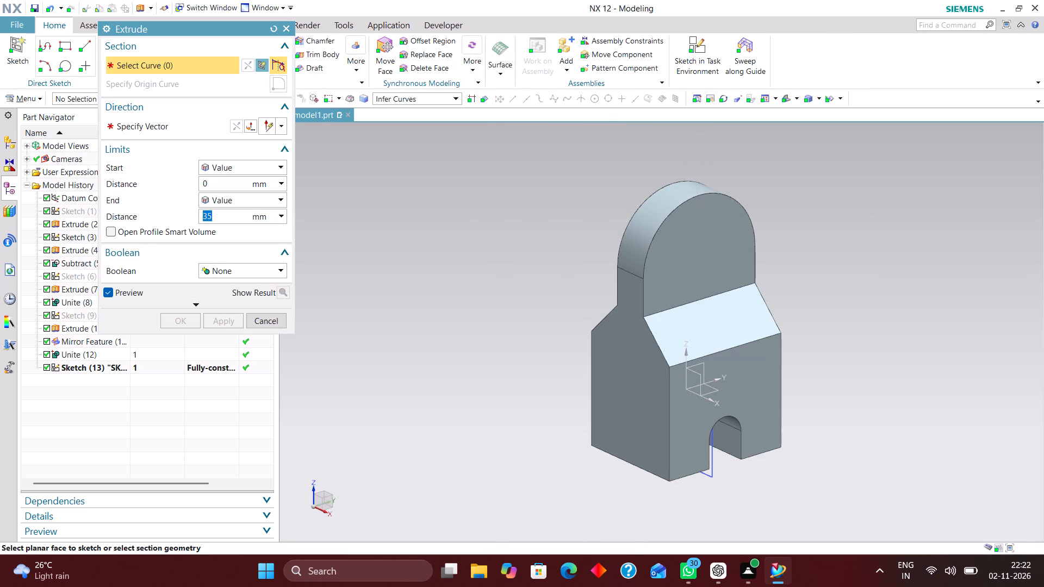
left_click(713, 474)
left_click_drag(688, 401, 785, 363)
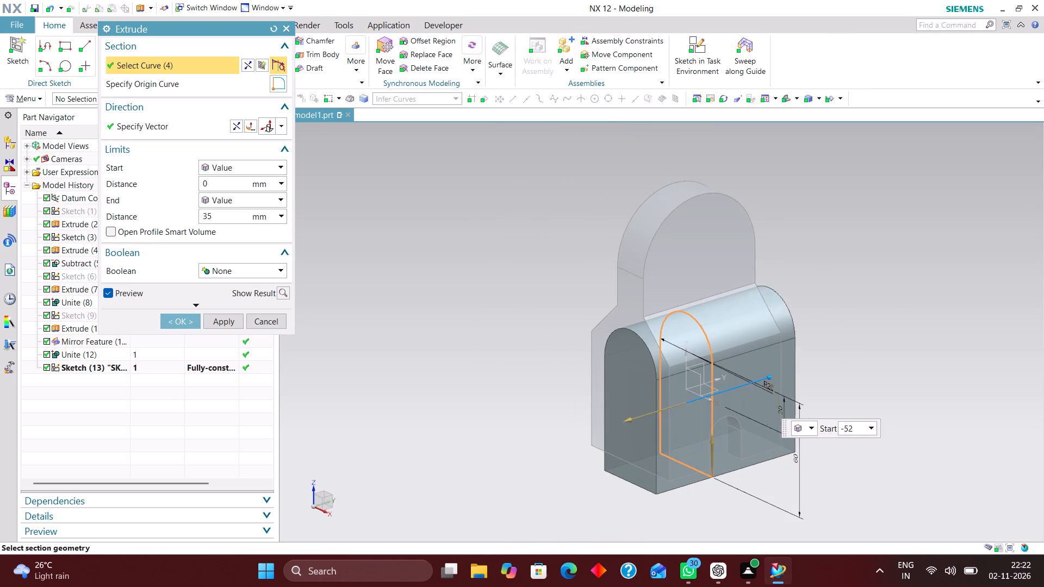
left_click_drag(785, 363, 816, 354)
left_click_drag(629, 421, 604, 423)
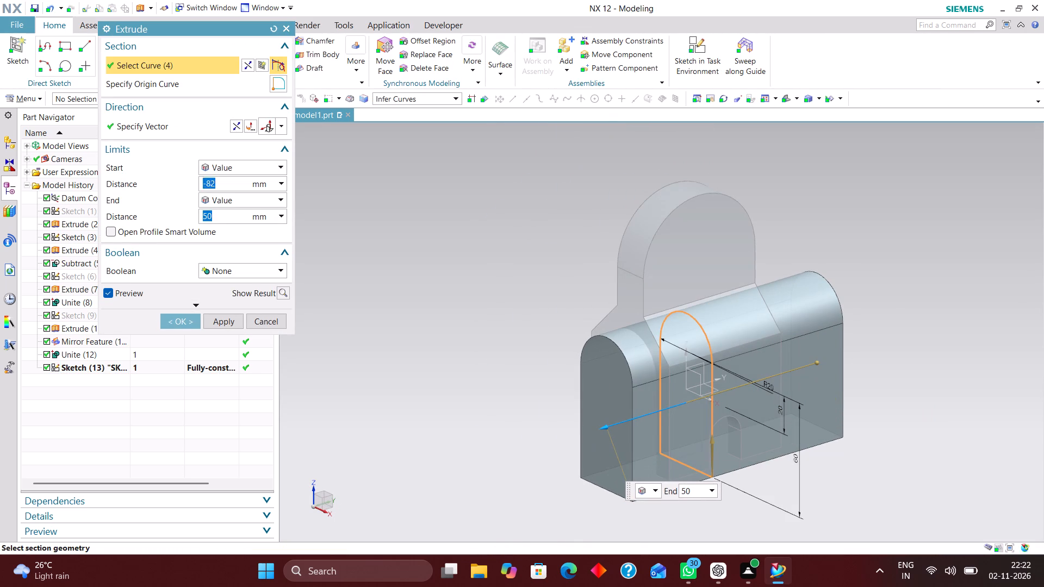
left_click(185, 321)
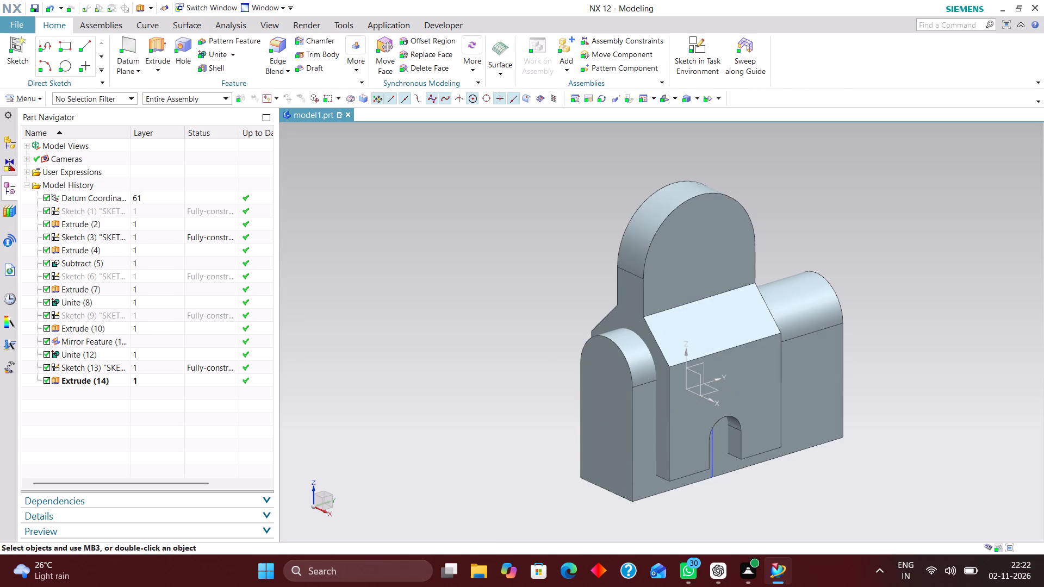
Subtract the extruded round-topped body from the main bracket body.
left_click(235, 54)
left_click(238, 82)
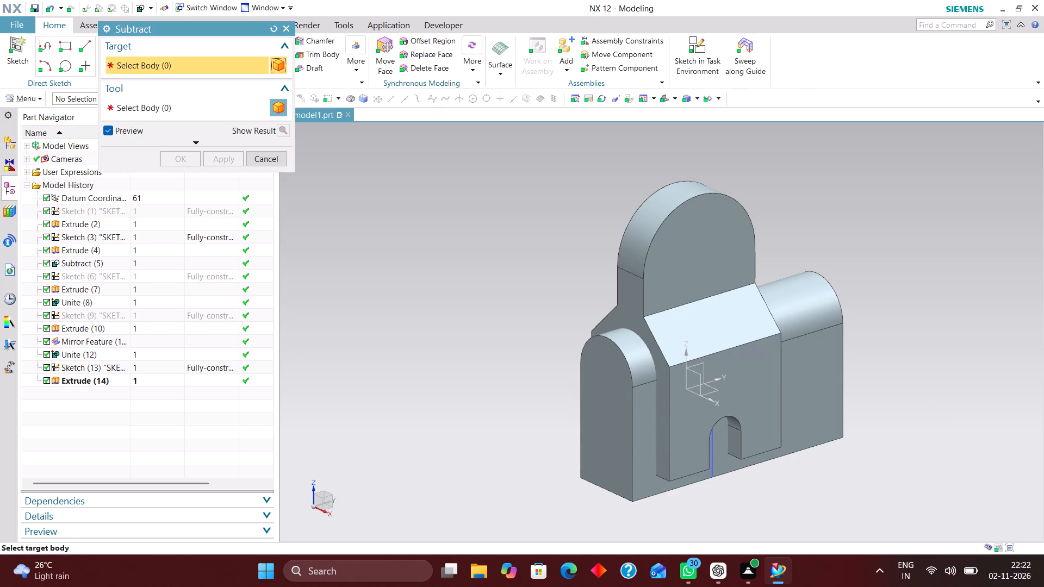
left_click(726, 284)
left_click(643, 373)
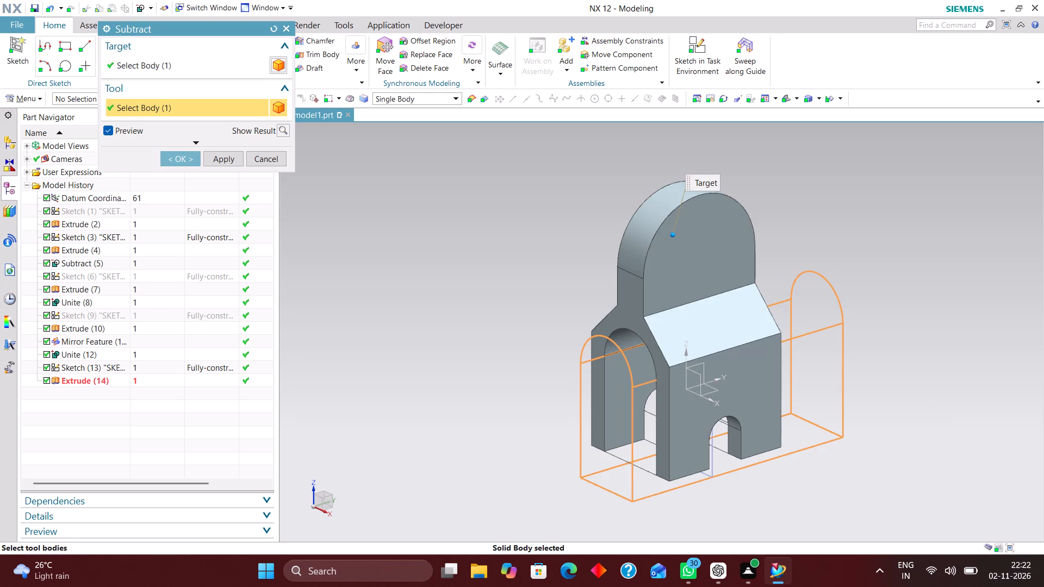
left_click(190, 164)
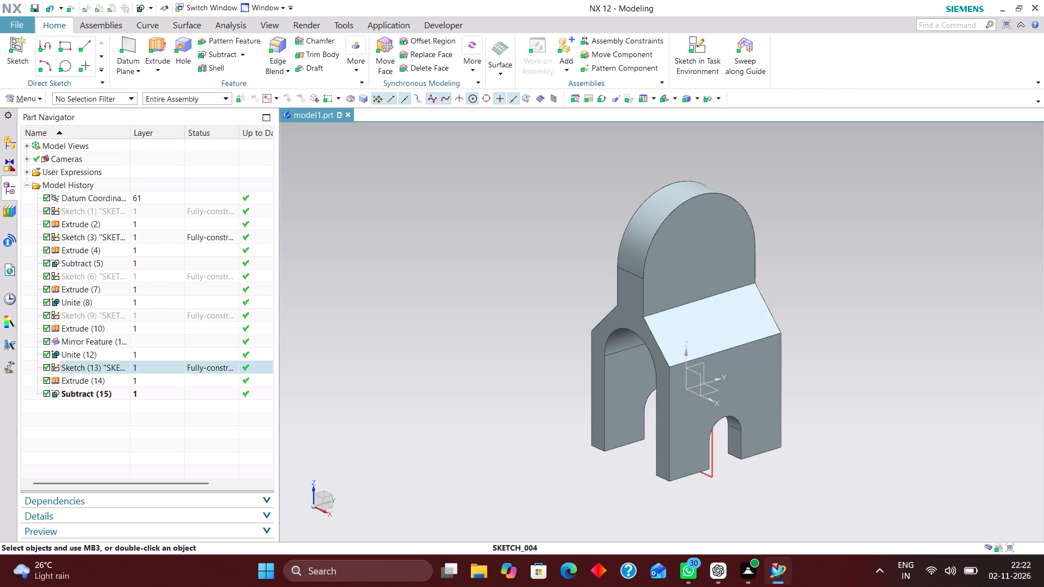
Hide the round-topped profile sketch used for the fork opening.
right_click_drag(716, 460, 718, 498)
Examine the bracket's arched fork opening and the leg slots from several viewing angles.
middle_click_drag(847, 480, 877, 456)
scroll(903, 480, "up", 1)
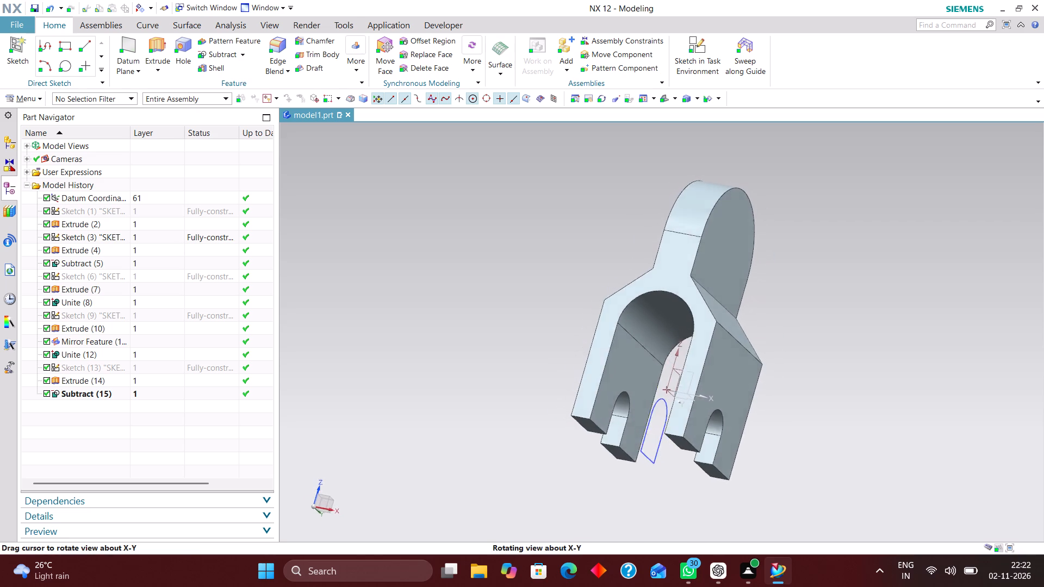
middle_click_drag(877, 456, 879, 466)
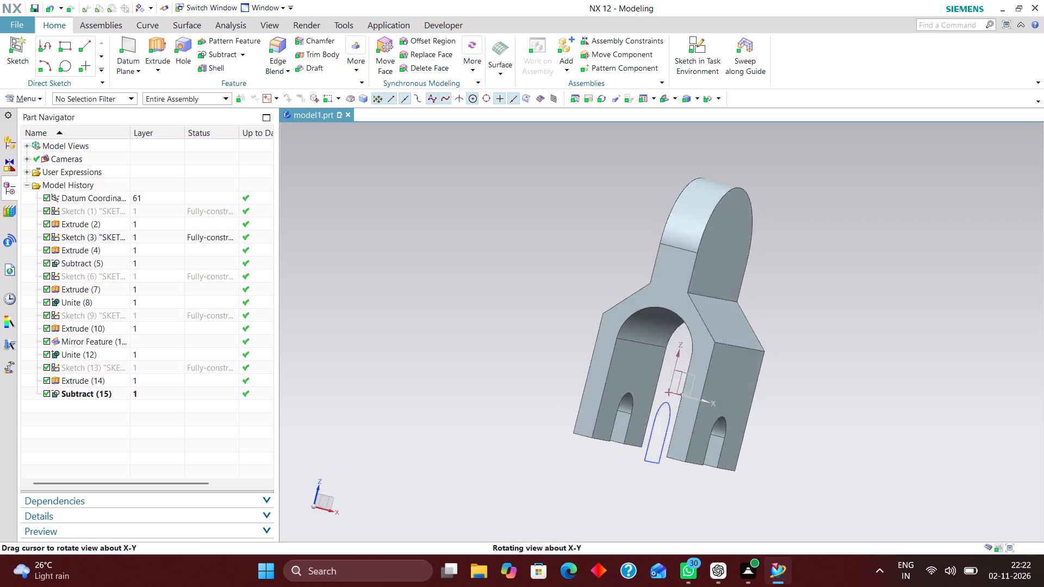
middle_click_drag(879, 466, 846, 478)
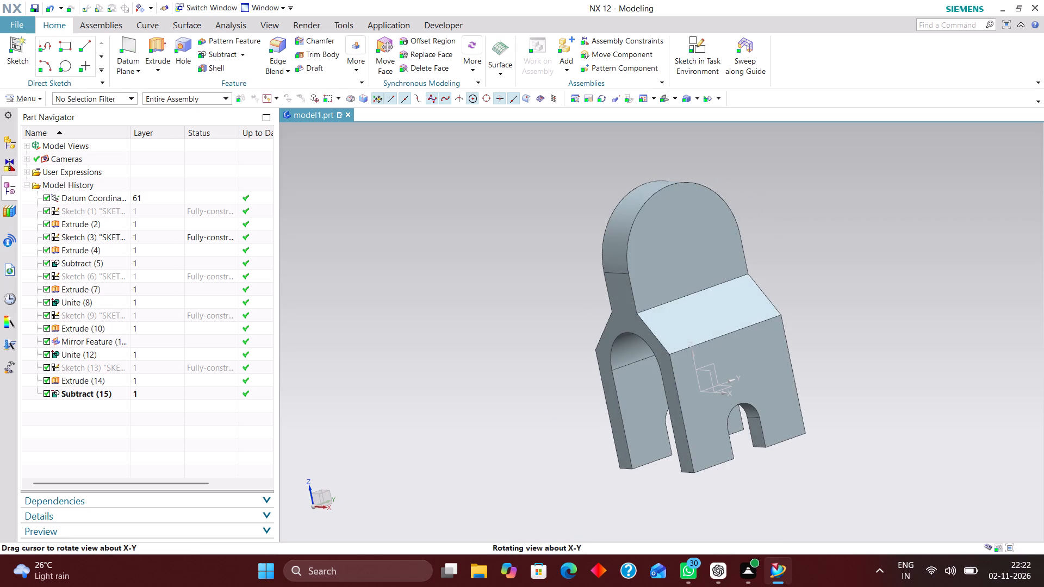
middle_click_drag(846, 478, 852, 477)
left_click(666, 102)
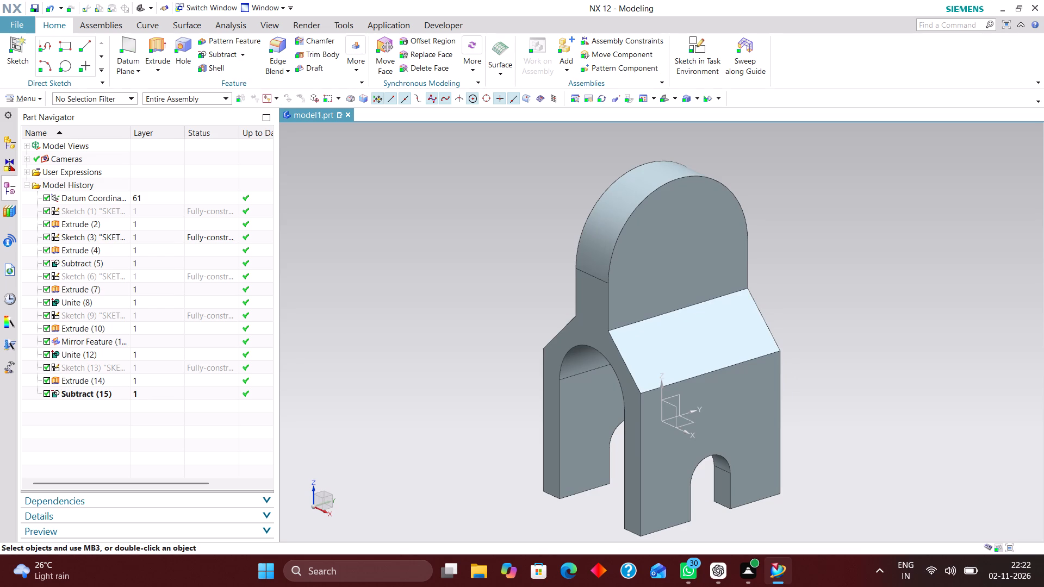
middle_click_drag(895, 443, 936, 423)
scroll(896, 439, "up", 1)
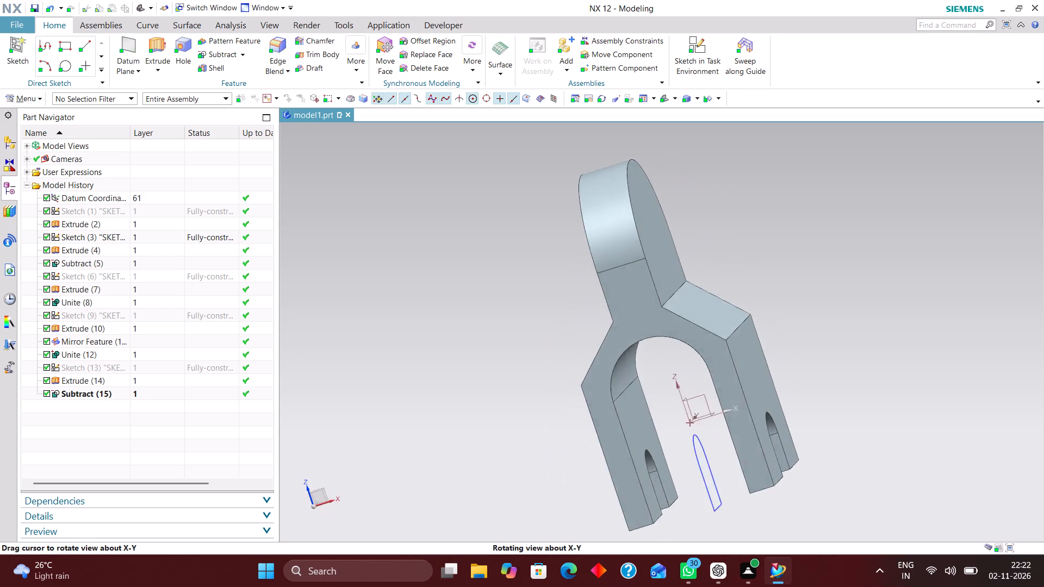
middle_click_drag(936, 423, 919, 439)
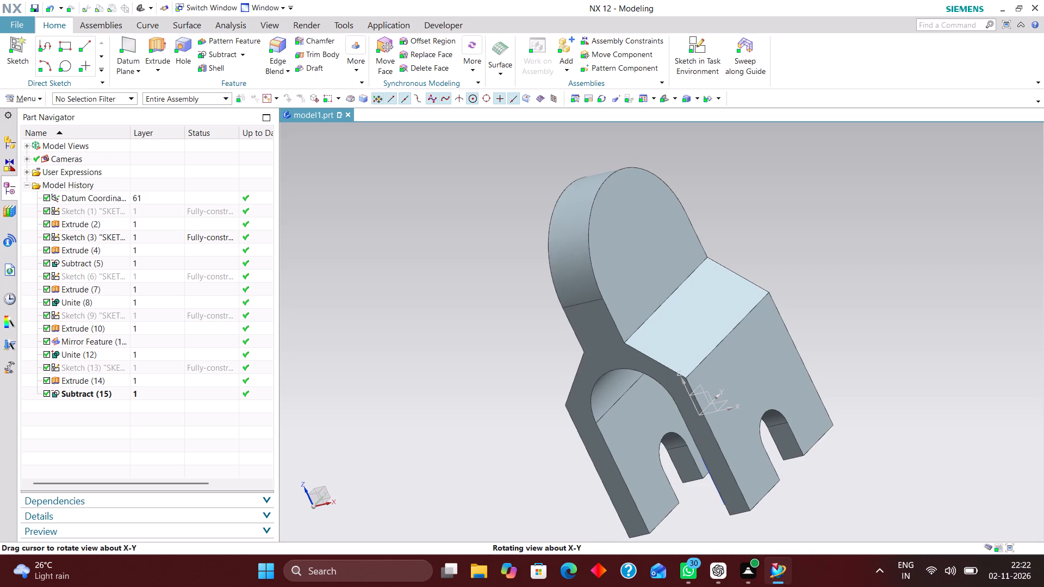
middle_click_drag(919, 439, 916, 439)
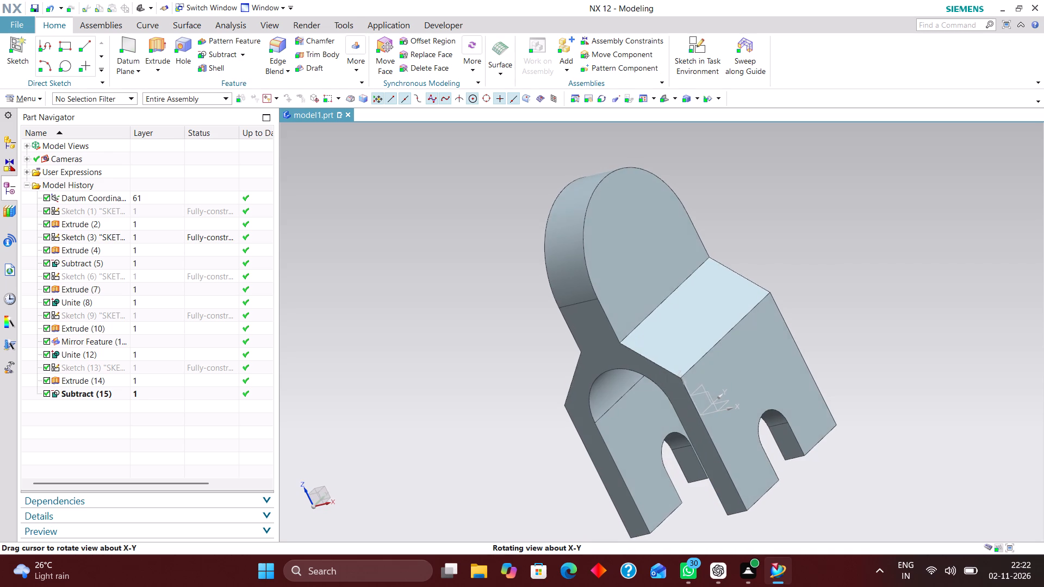
middle_click_drag(916, 439, 909, 443)
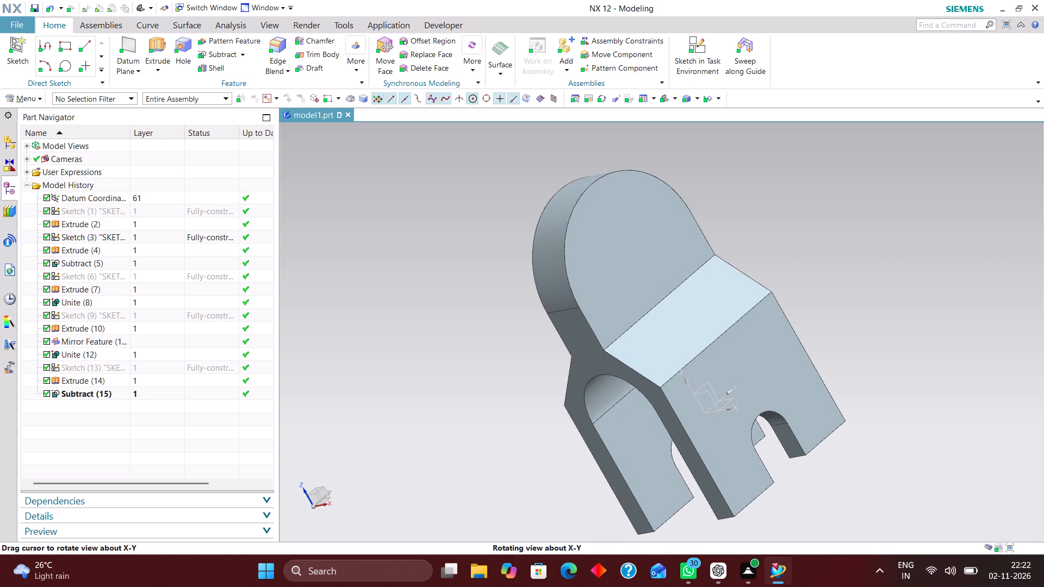
middle_click_drag(909, 443, 912, 444)
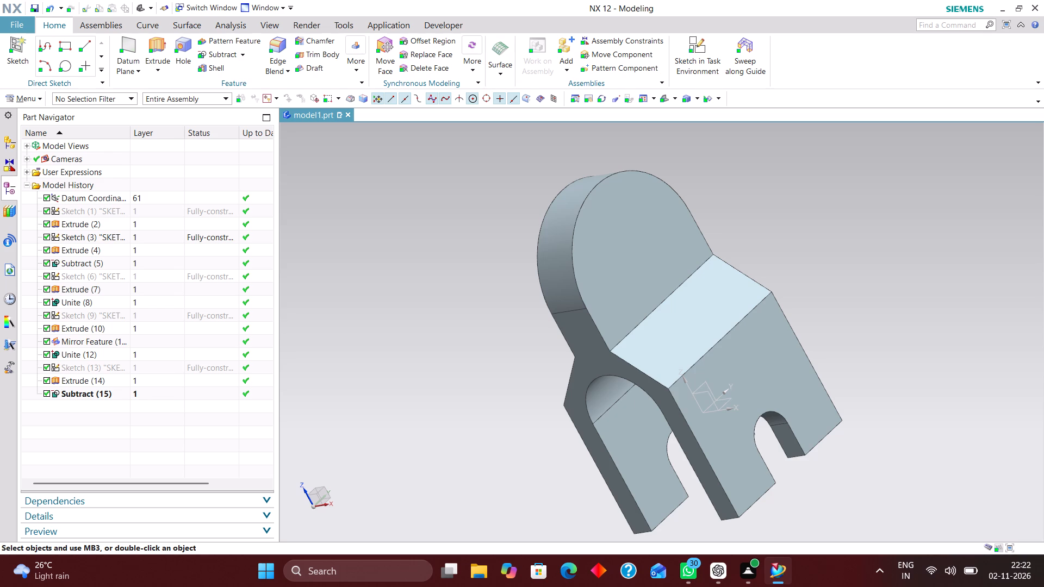
left_click(666, 93)
scroll(786, 283, "down", 1)
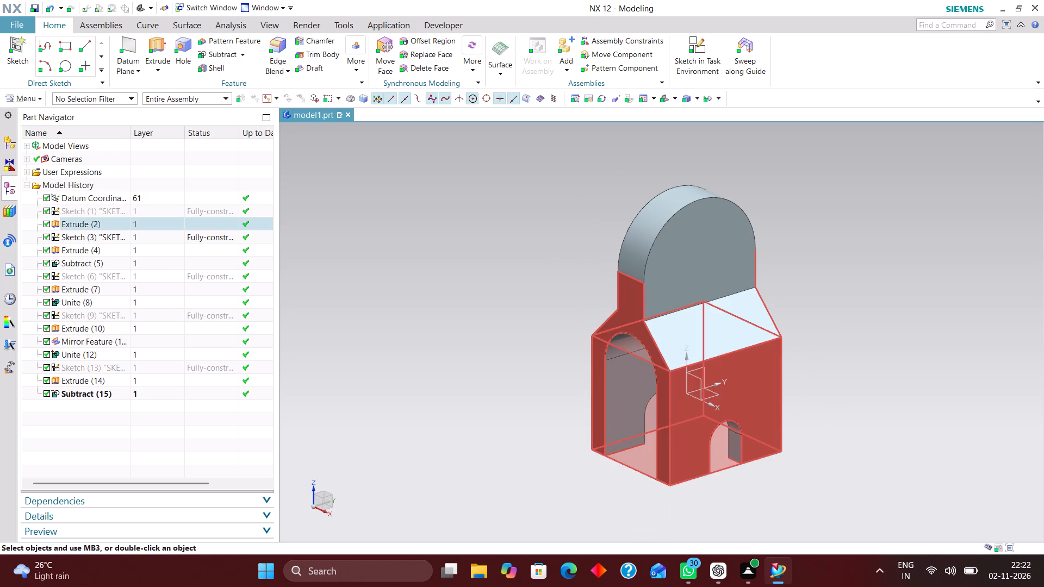
scroll(743, 361, "up", 2)
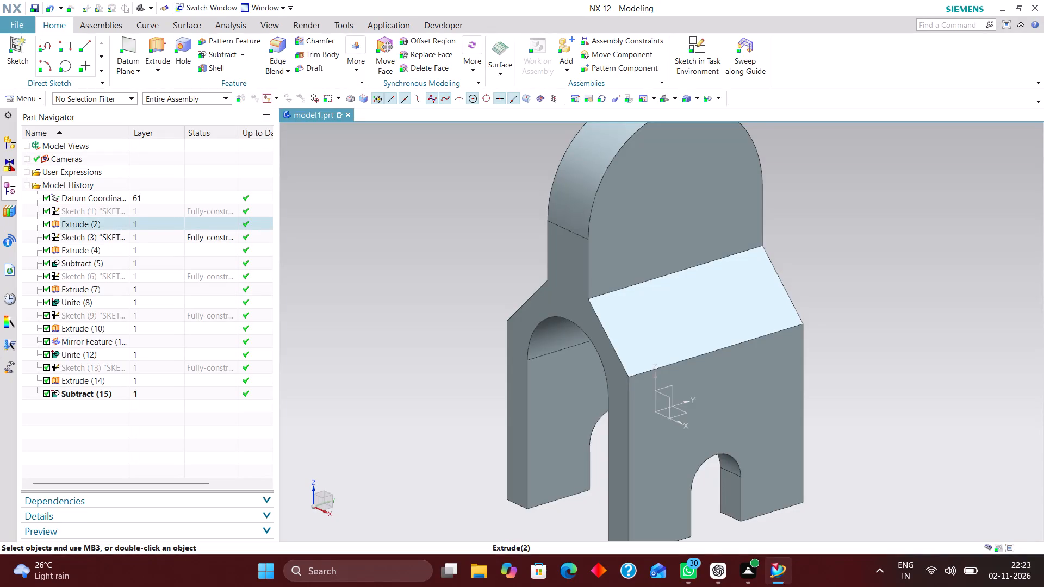
scroll(808, 352, "down", 2)
scroll(680, 343, "up", 2)
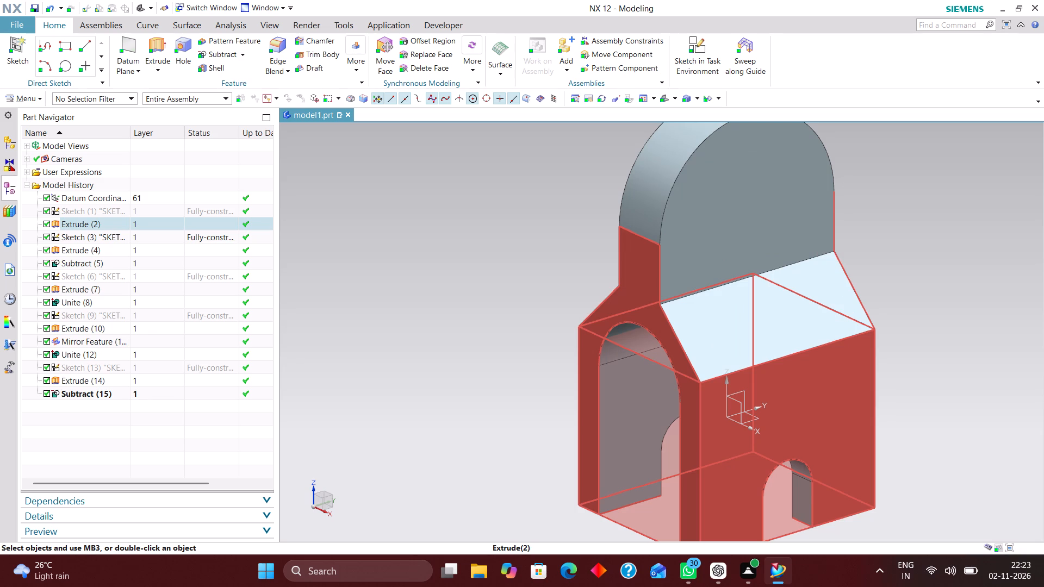
Create a new sketch on the datum XY plane.
left_click(698, 43)
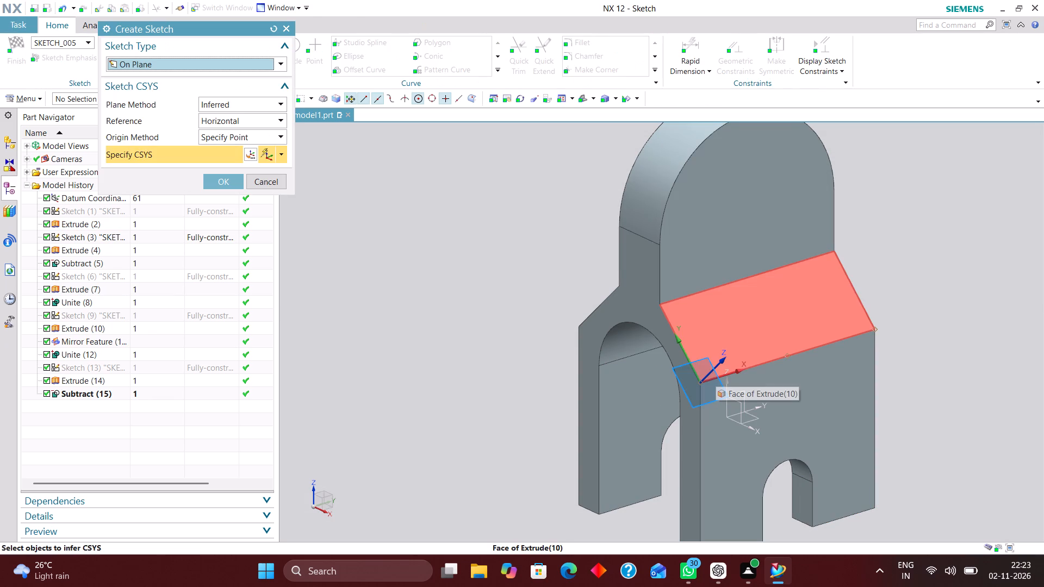
left_click(756, 420)
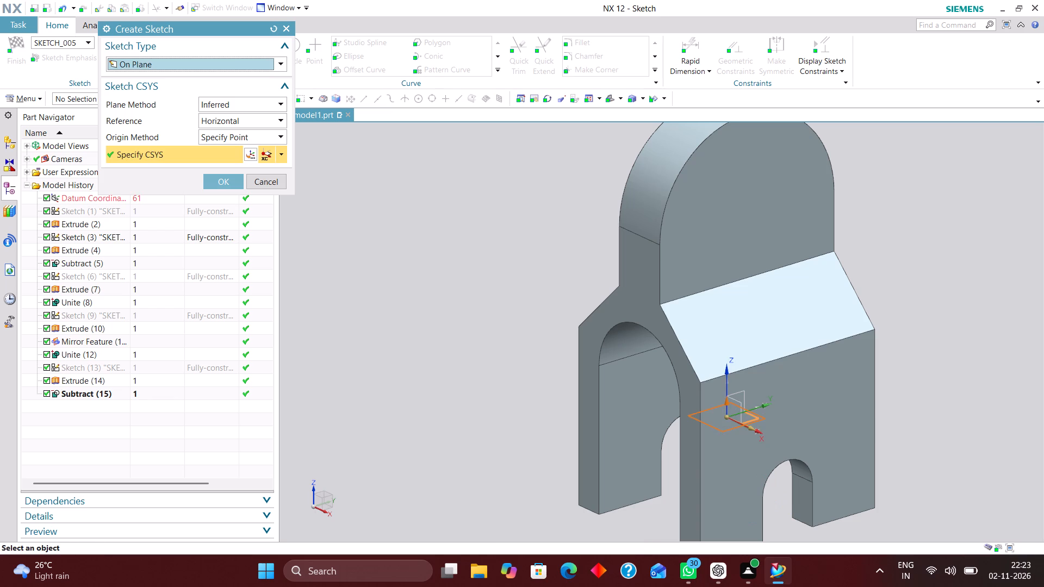
left_click(226, 179)
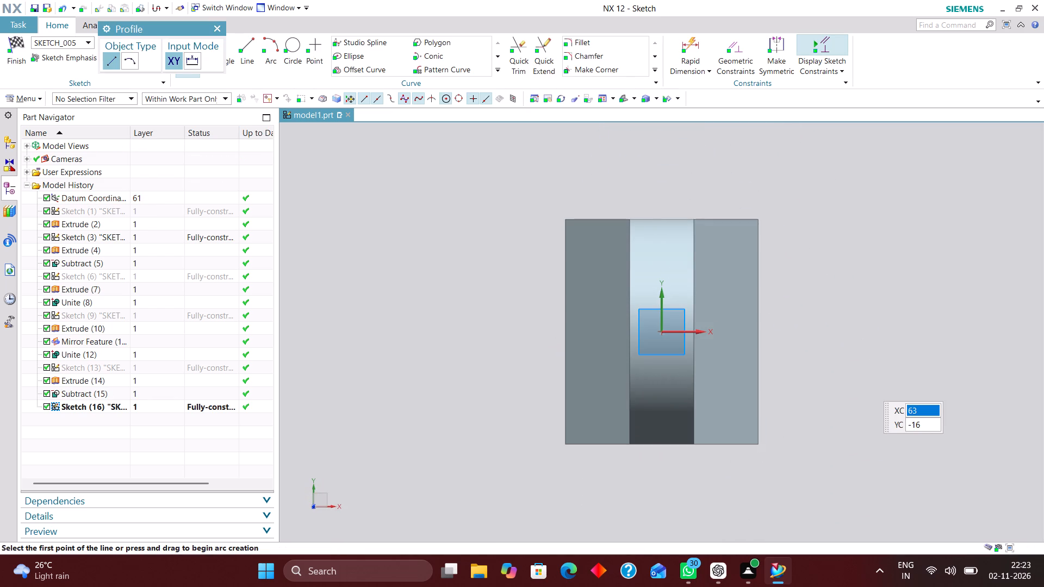
left_click_drag(200, 28, 197, 92)
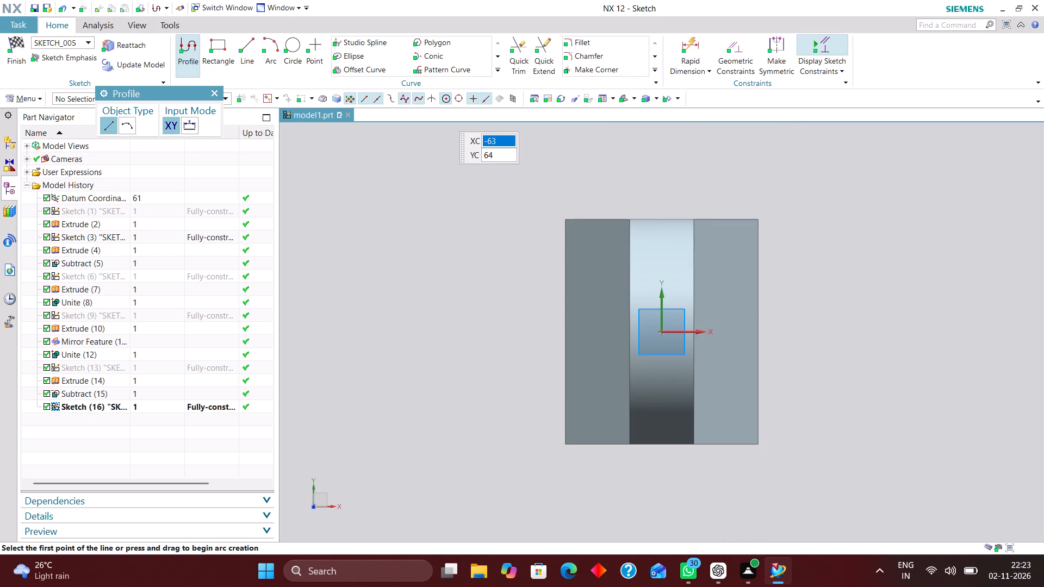
Sketch a rectangle about 9 mm wide and 20.5 mm high over the fork leg on the positive X side.
left_click(217, 42)
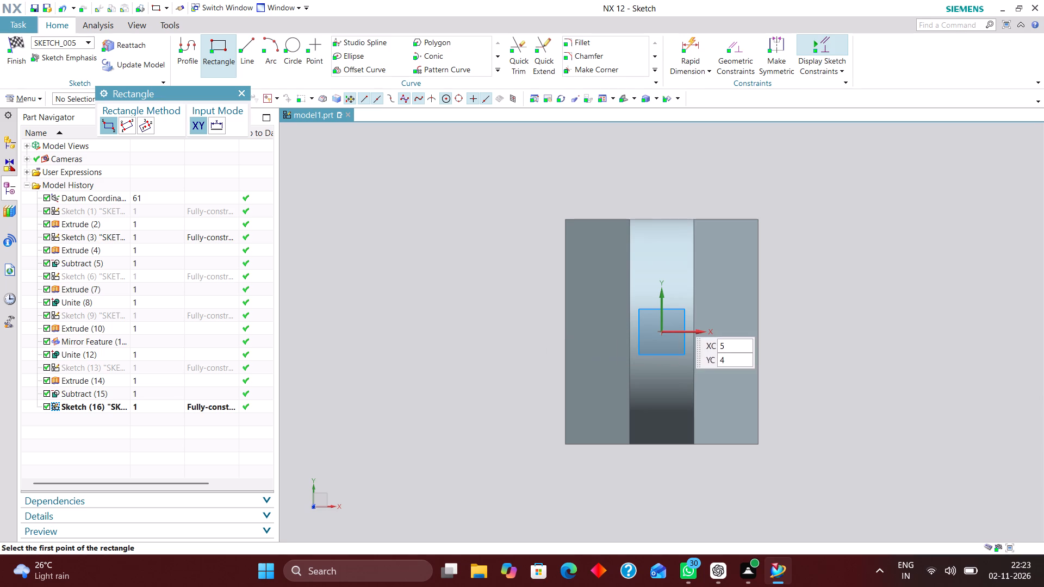
scroll(715, 352, "up", 2)
left_click(697, 255)
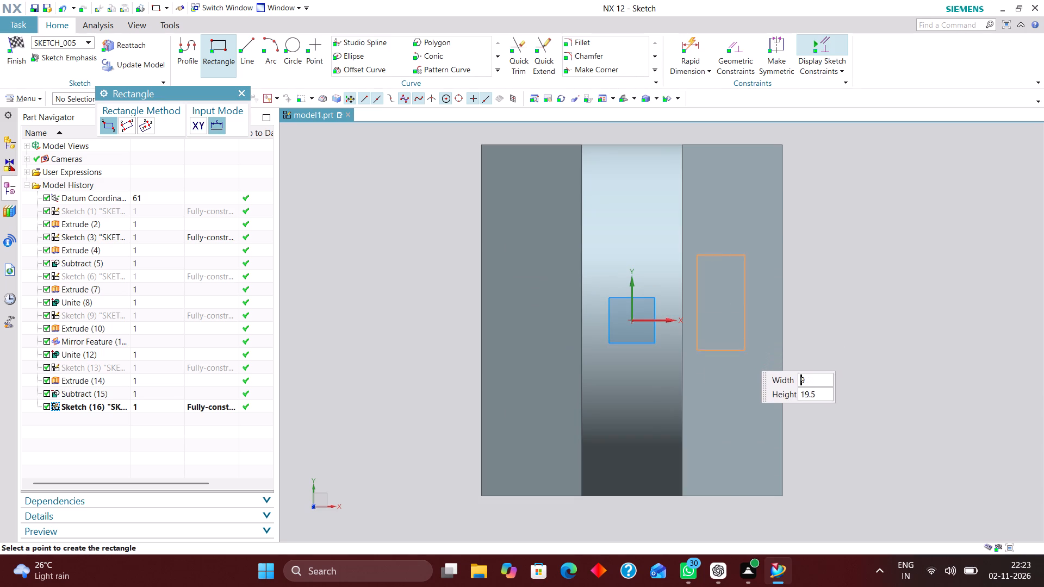
left_click(743, 358)
Constrain the midpoint of the rectangle's inner vertical side to lie on the sketch X axis.
left_click(738, 49)
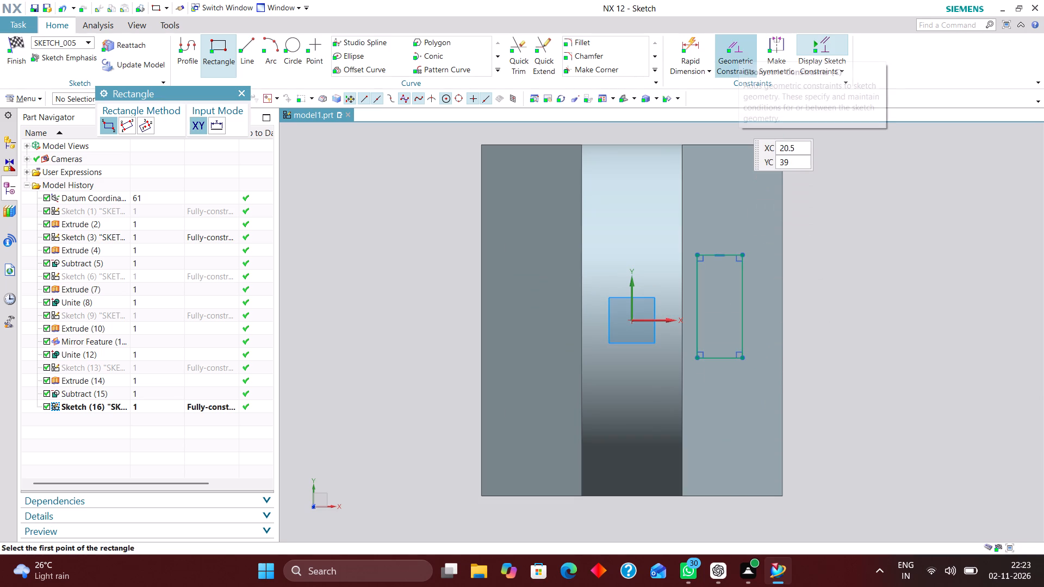
left_click(135, 133)
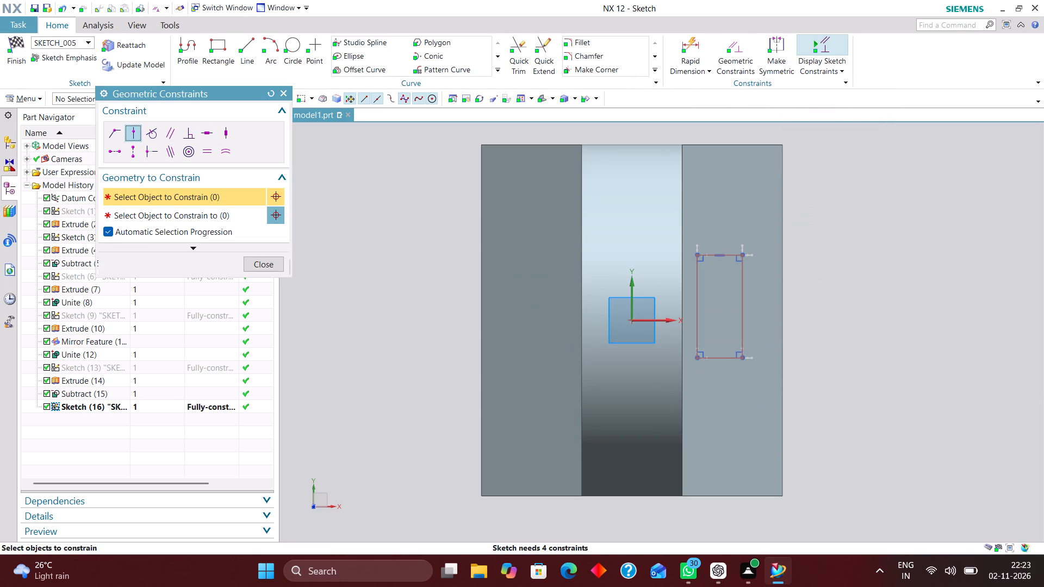
left_click(697, 306)
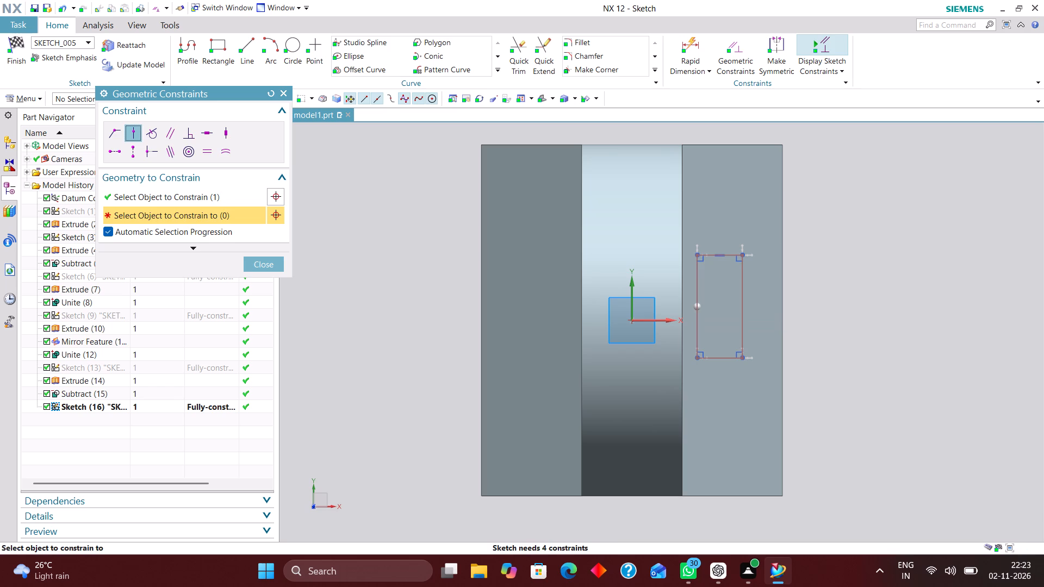
left_click(656, 320)
Dimension the rectangle as 30 mm high along Y and 10 mm wide along X.
left_click(688, 42)
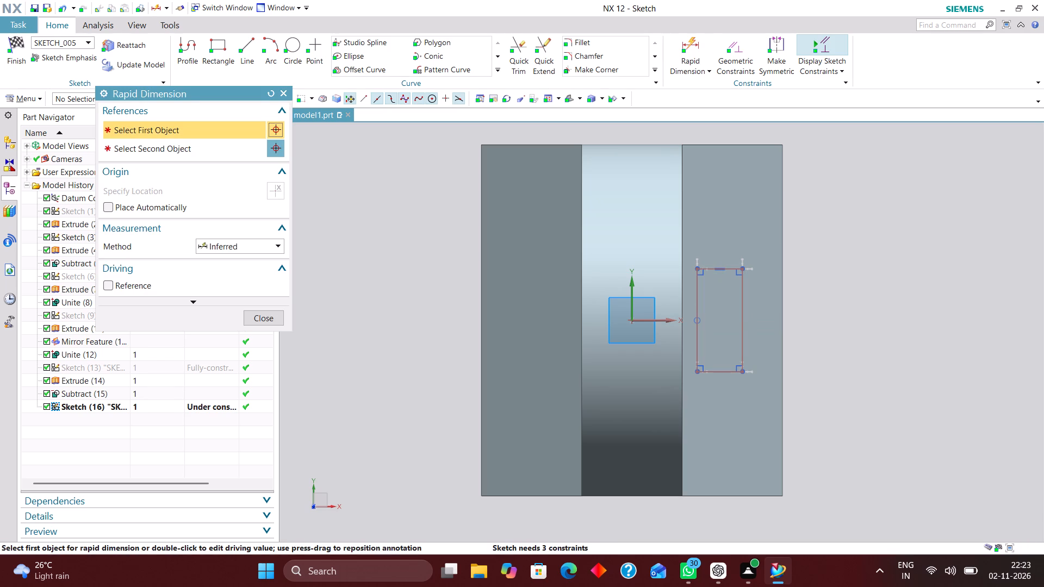
left_click(744, 339)
left_click(821, 315)
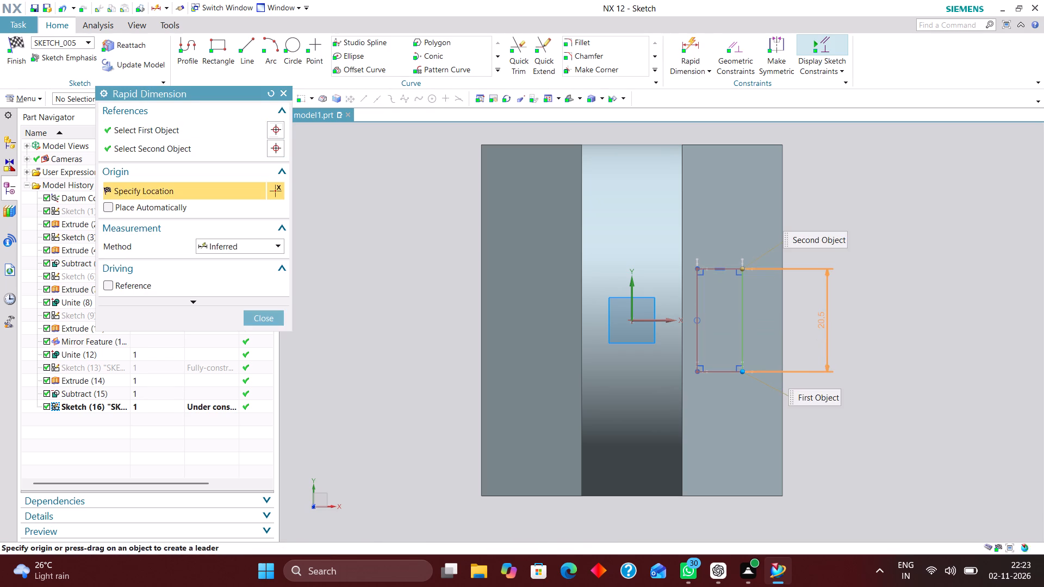
type("30")
key("Return")
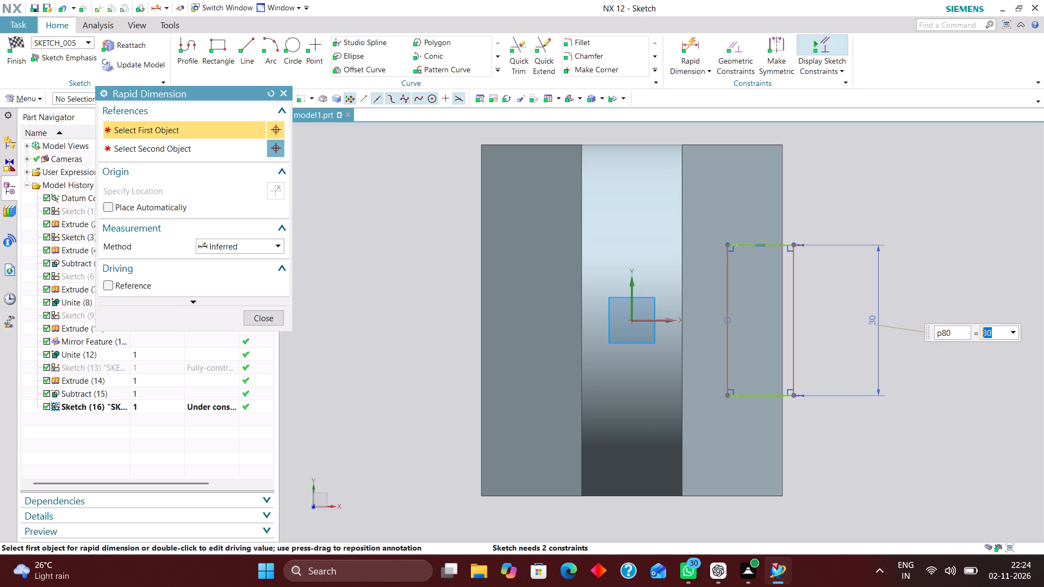
left_click(776, 398)
left_click(756, 422)
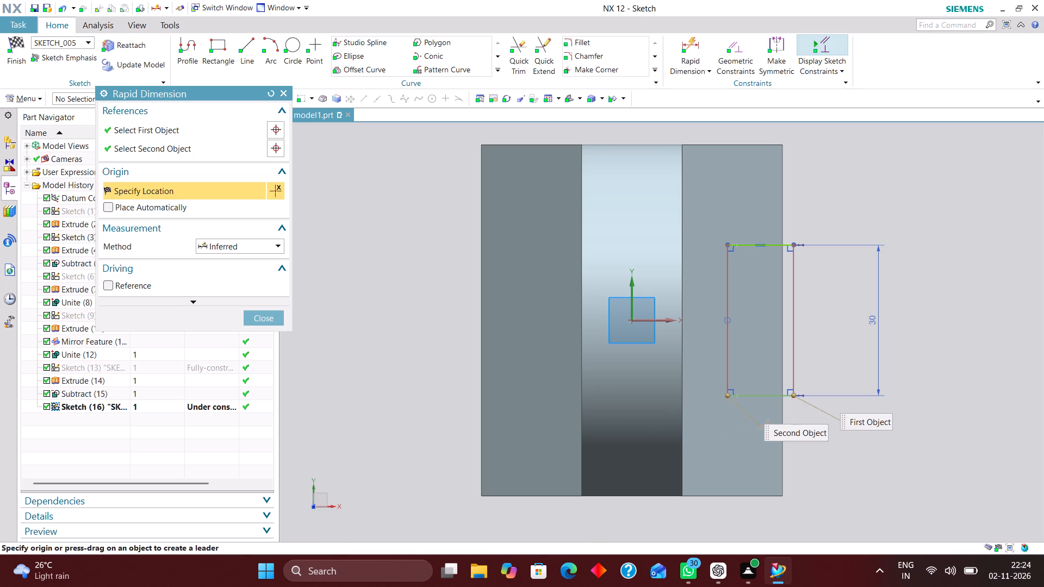
type("10")
key("Return")
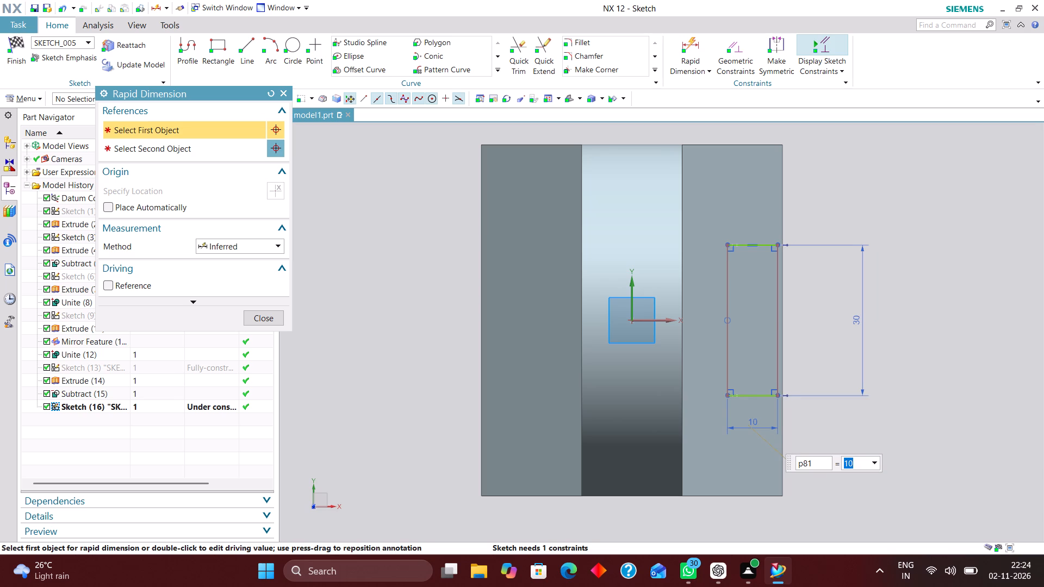
Dimension the rectangle's inner vertical side 10 mm from the sketch Y axis and finish the sketch.
left_click(634, 296)
left_click(724, 351)
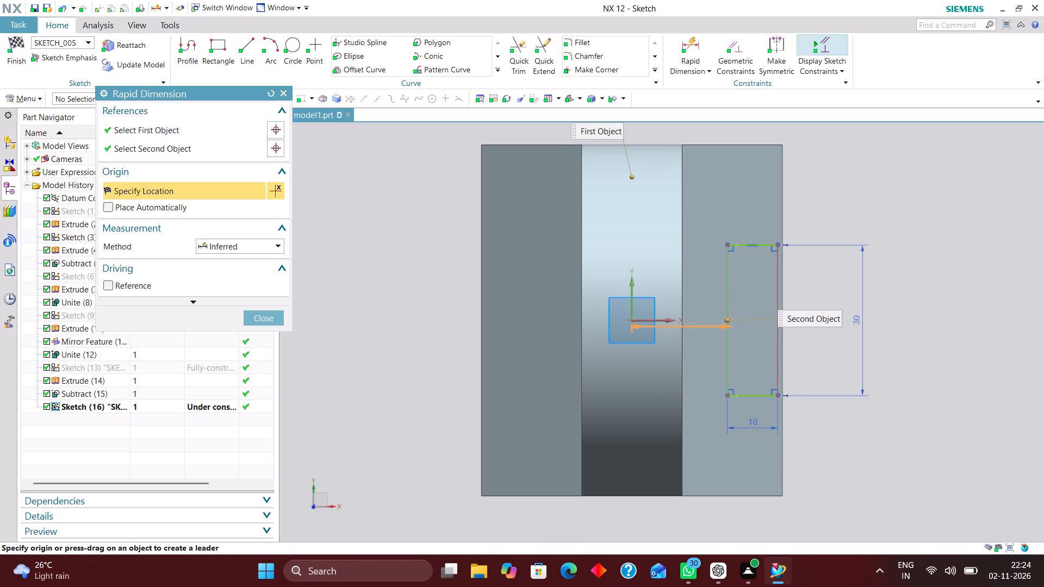
left_click(678, 526)
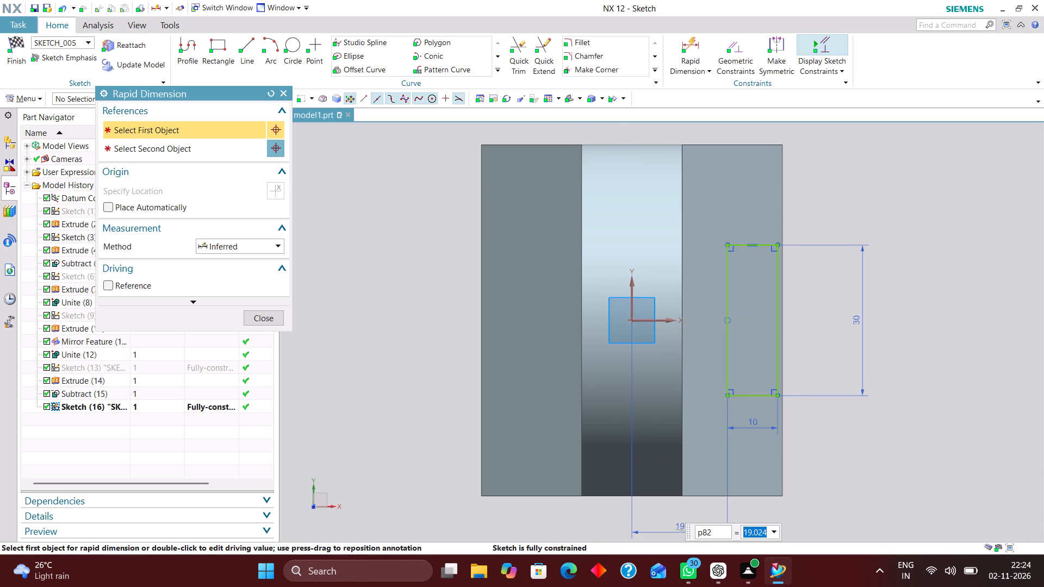
type("10")
key("Return")
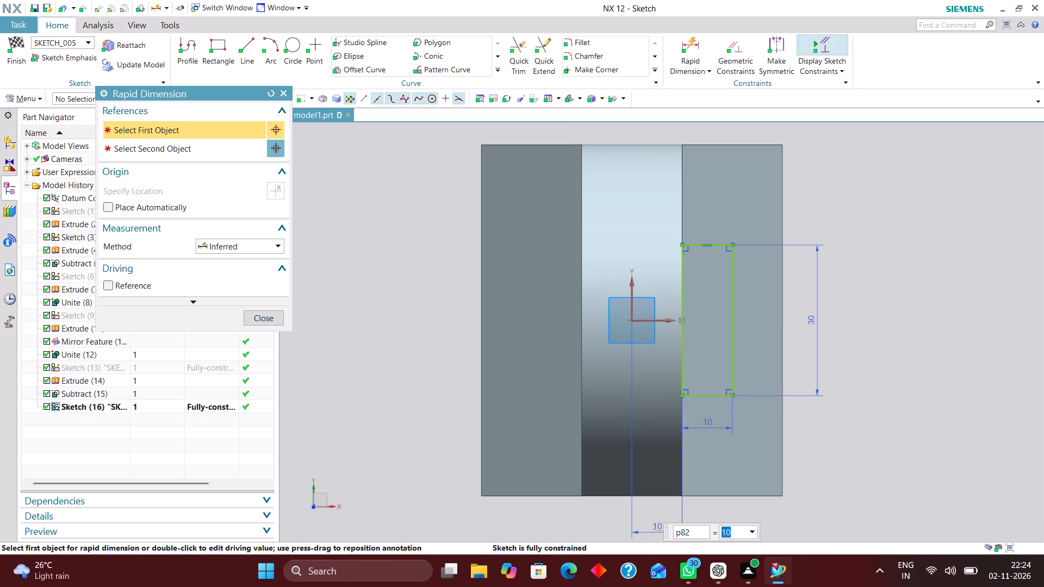
left_click(271, 320)
left_click(13, 45)
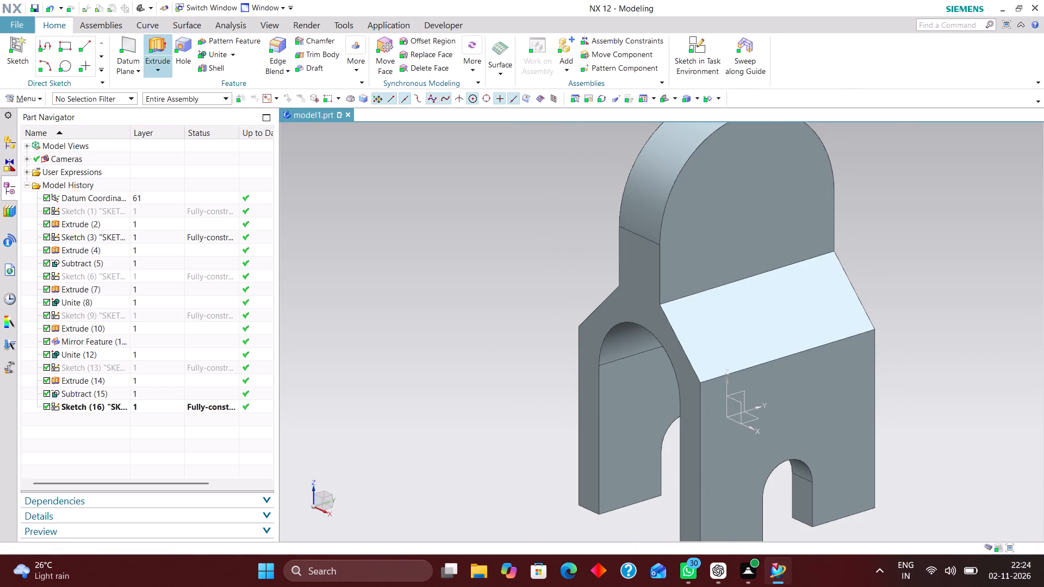
Extrude the 30 × 10 mm rectangle along Z with the start distance at 30 mm and the end distance at 58.5 mm.
left_click(156, 46)
left_click(86, 403)
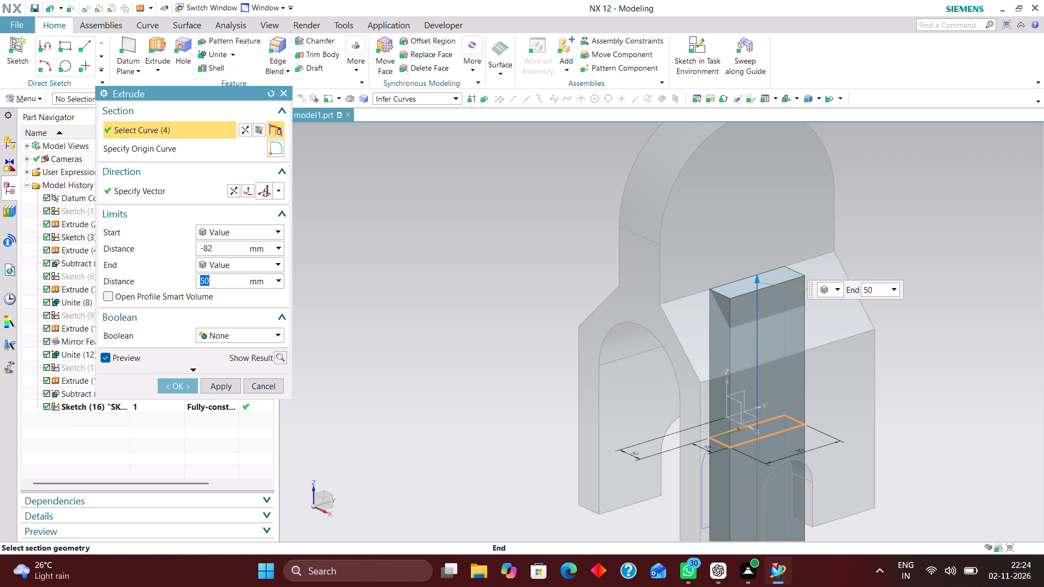
scroll(774, 313, "down", 5)
scroll(767, 438, "up", 4)
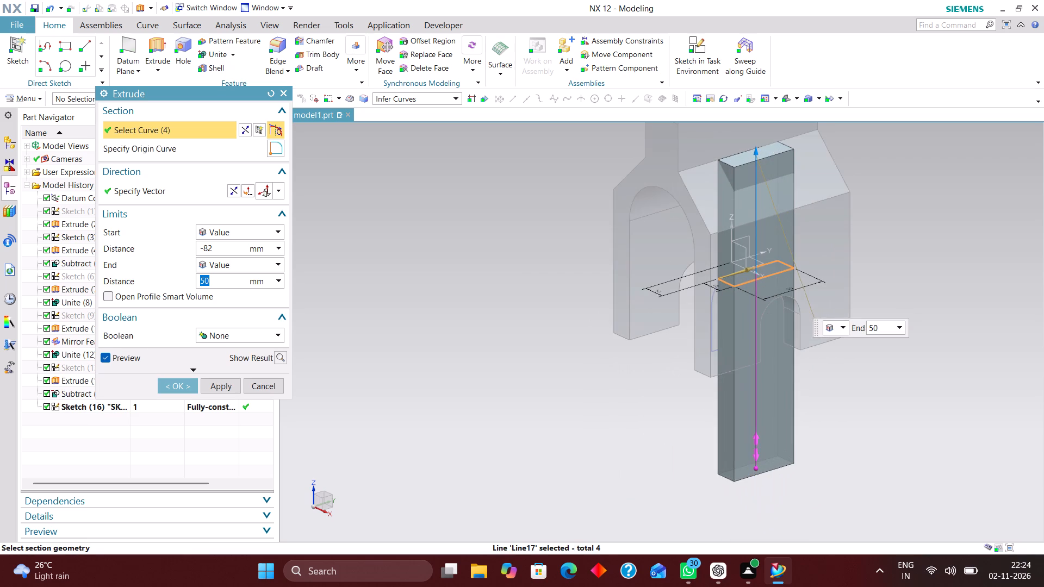
left_click_drag(756, 469, 760, 213)
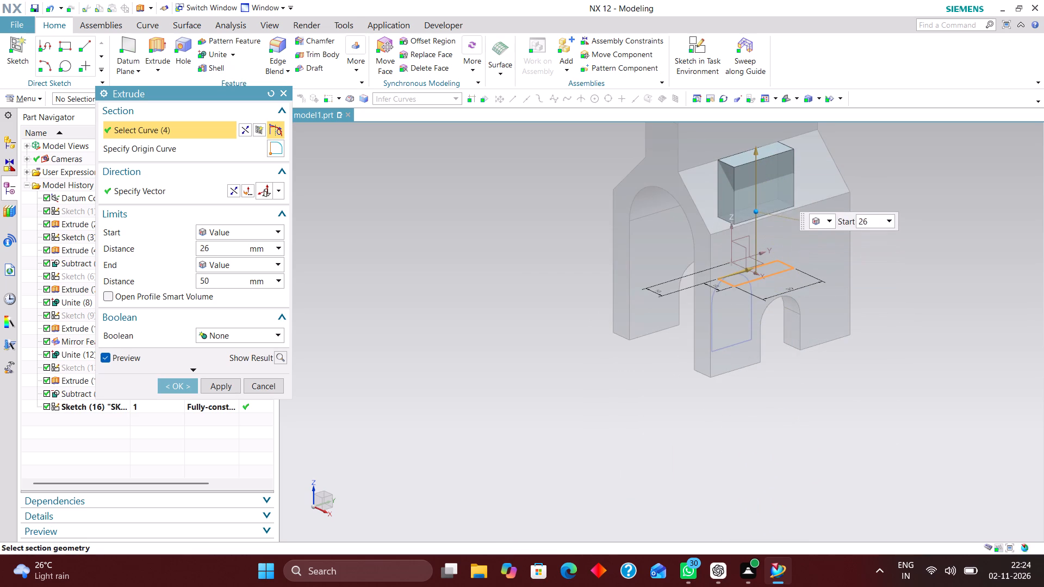
left_click_drag(760, 213, 757, 202)
scroll(826, 277, "down", 2)
scroll(801, 195, "up", 4)
scroll(748, 162, "up", 2)
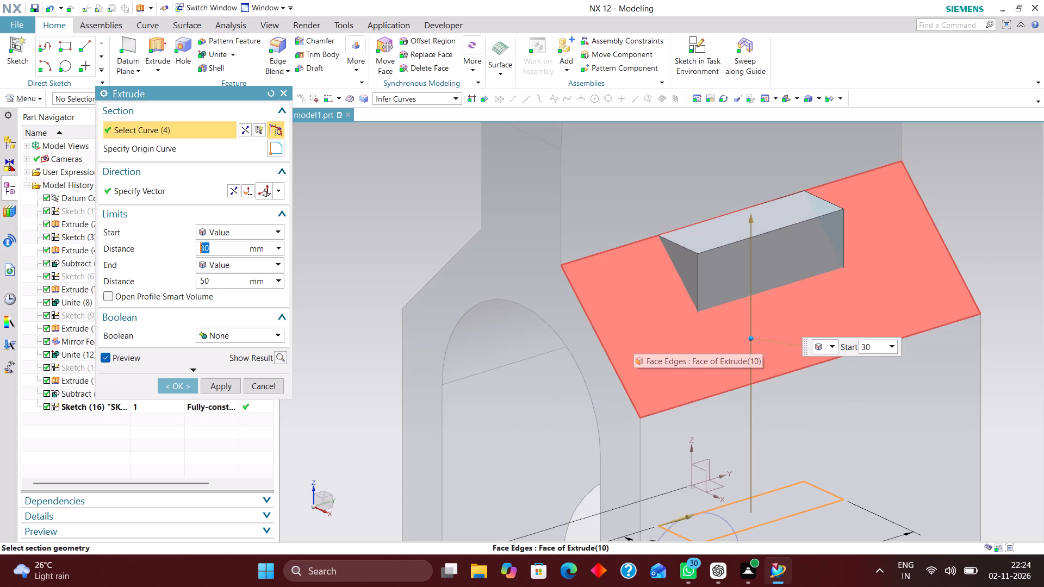
left_click_drag(749, 219, 750, 241)
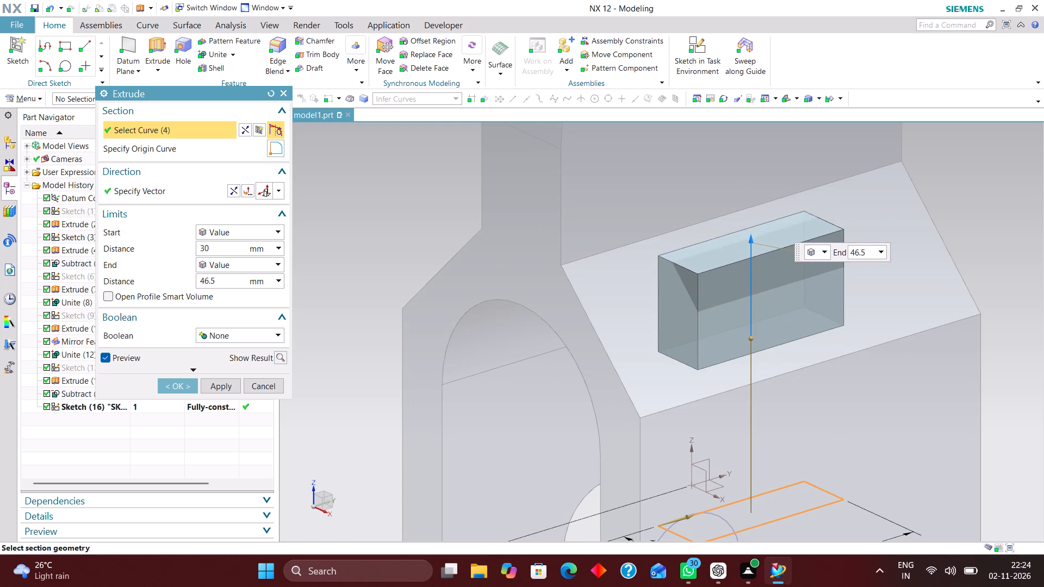
left_click_drag(750, 241, 760, 176)
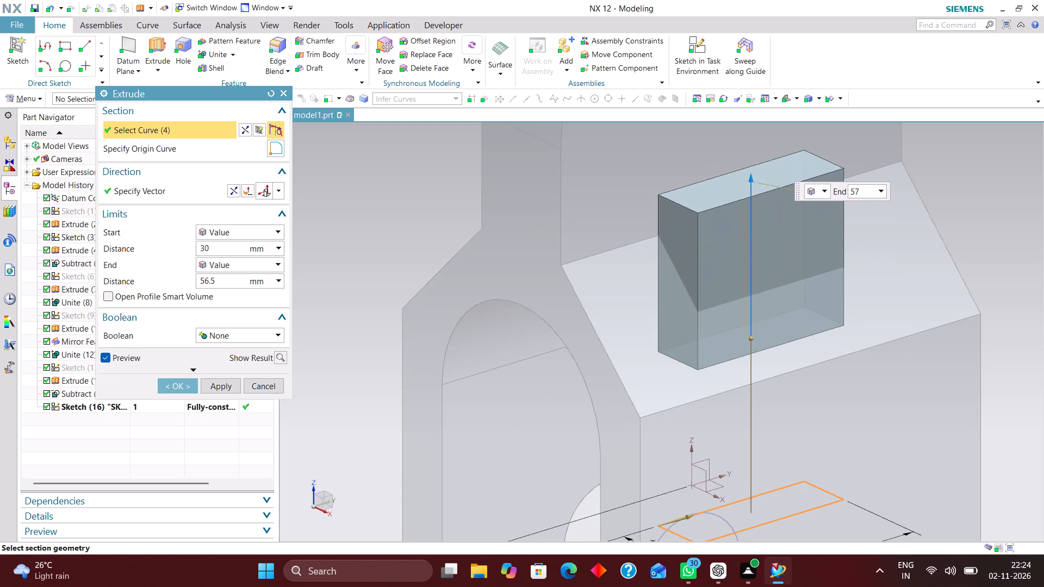
left_click_drag(760, 176, 760, 169)
middle_click_drag(925, 327, 888, 311)
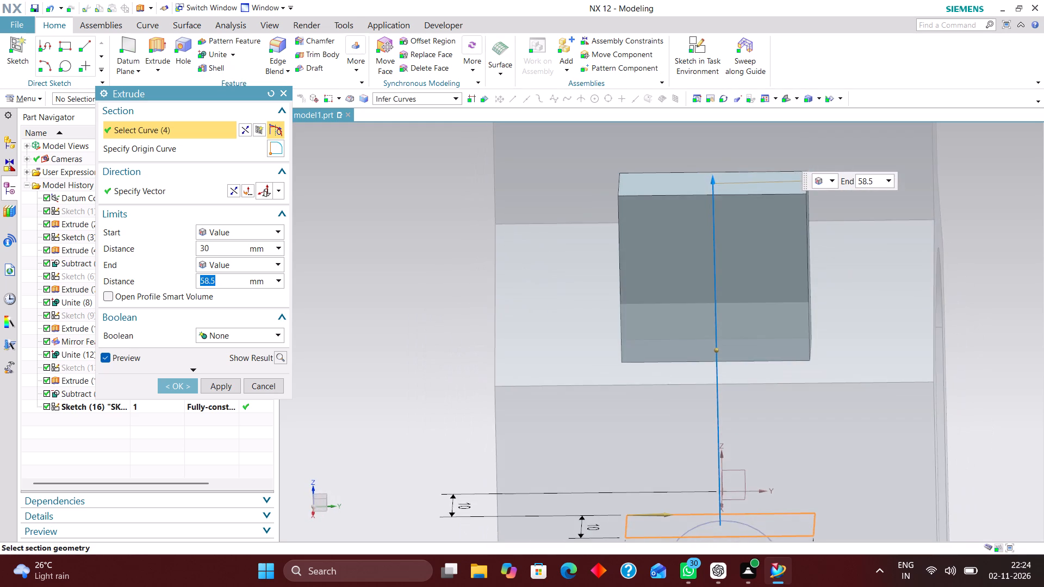
right_click_drag(1000, 304, 852, 295)
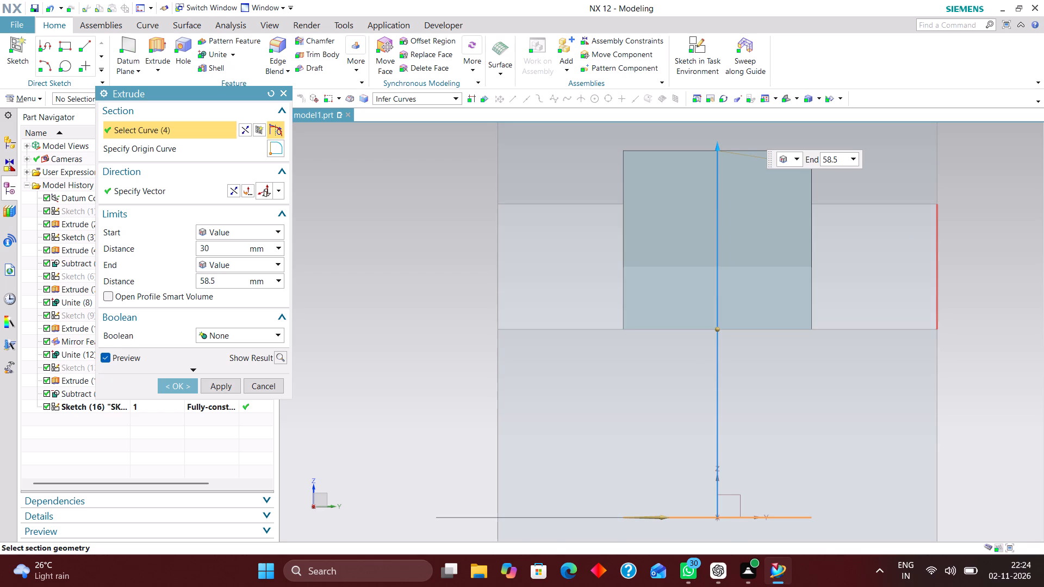
scroll(679, 282, "down", 1)
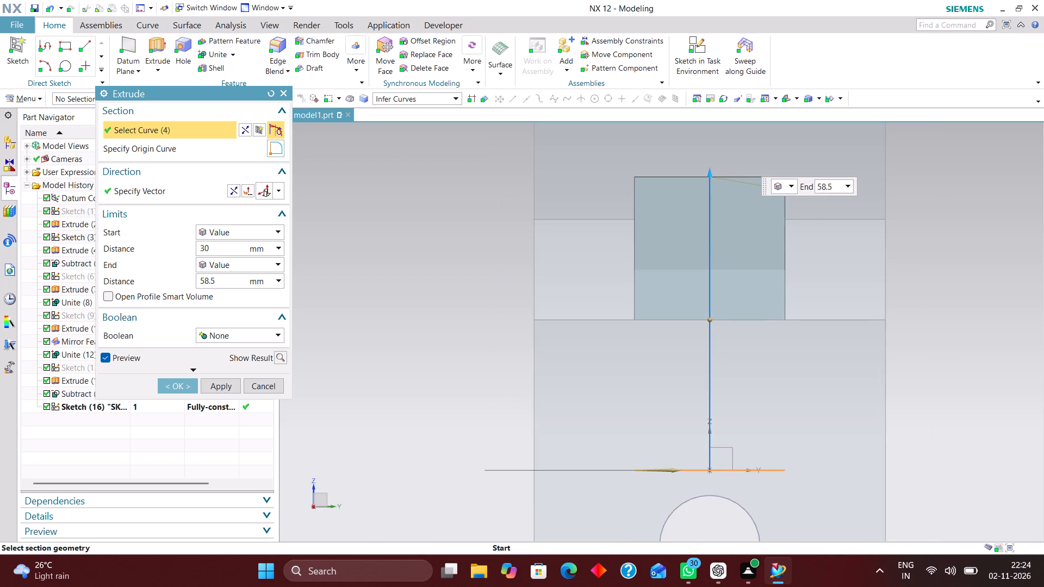
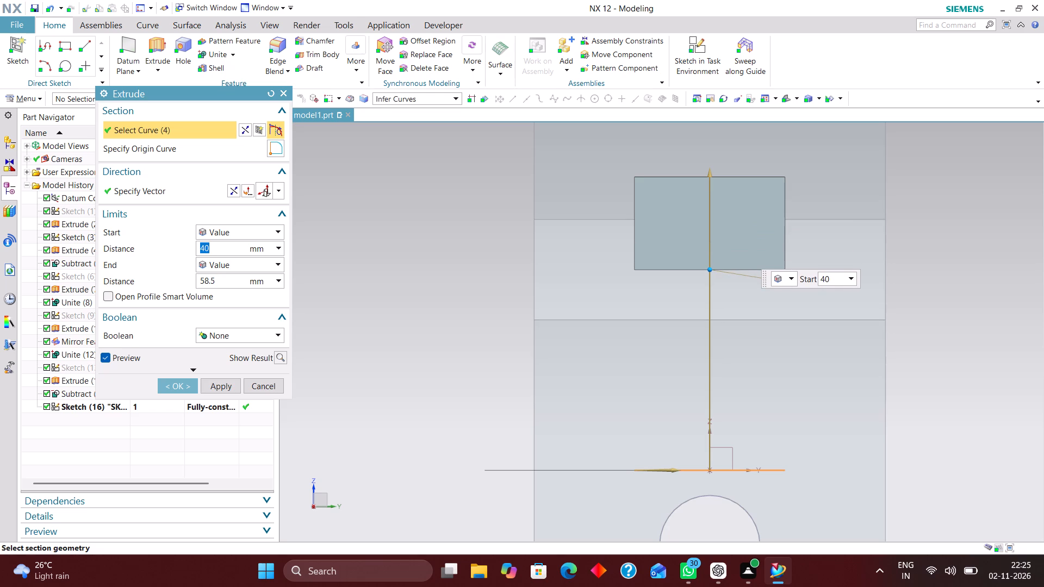
Complete the rectangle's extrusion from 40 mm to 58.5 mm as a separate body with no Boolean.
left_click(180, 386)
Mirror the extruded rectangular block about the YZ plane of the datum coordinate system.
middle_click_drag(571, 367, 649, 386)
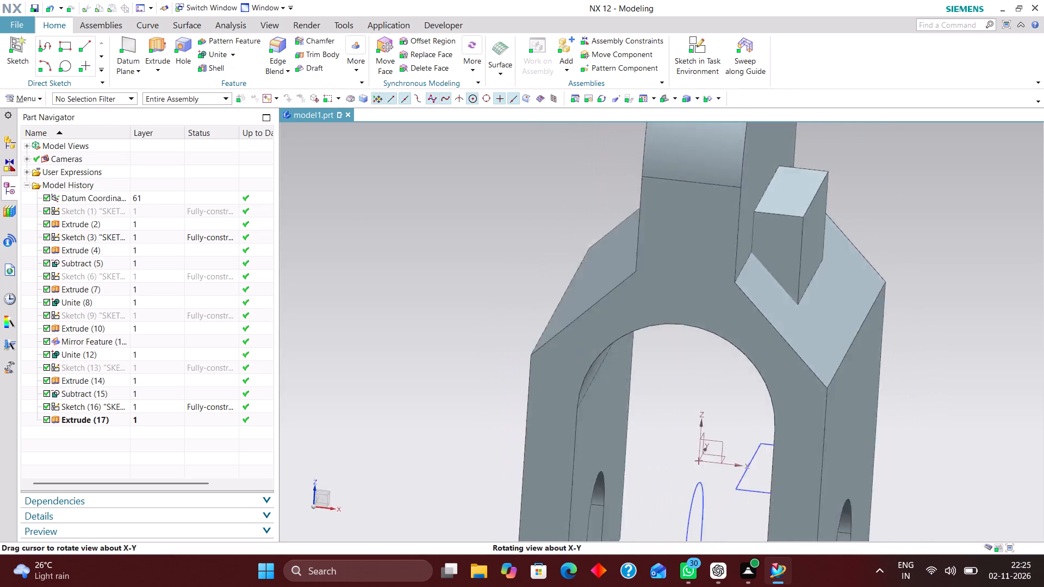
middle_click_drag(649, 386, 636, 392)
middle_click(635, 392)
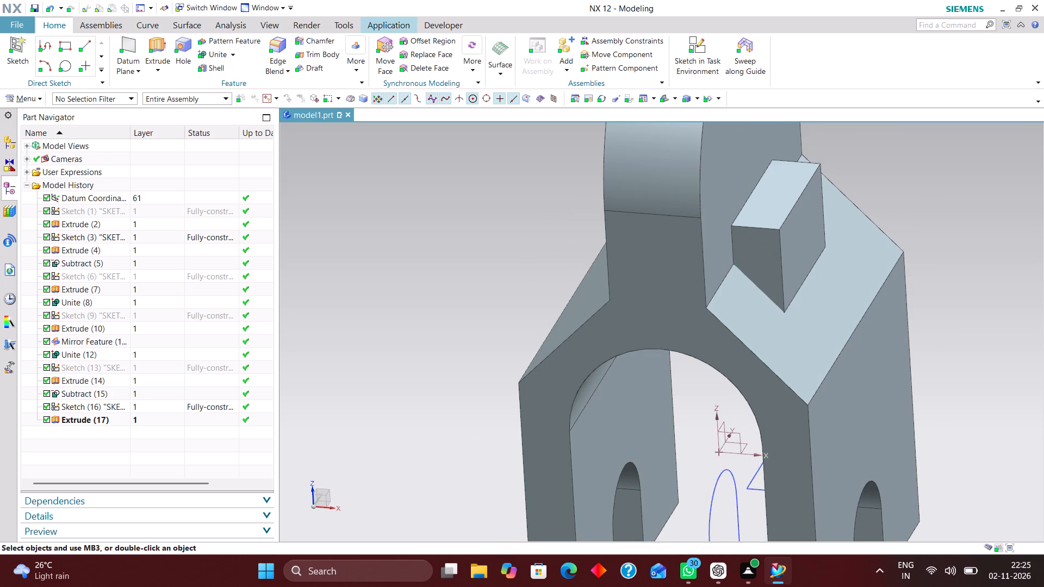
left_click(361, 63)
left_click(465, 102)
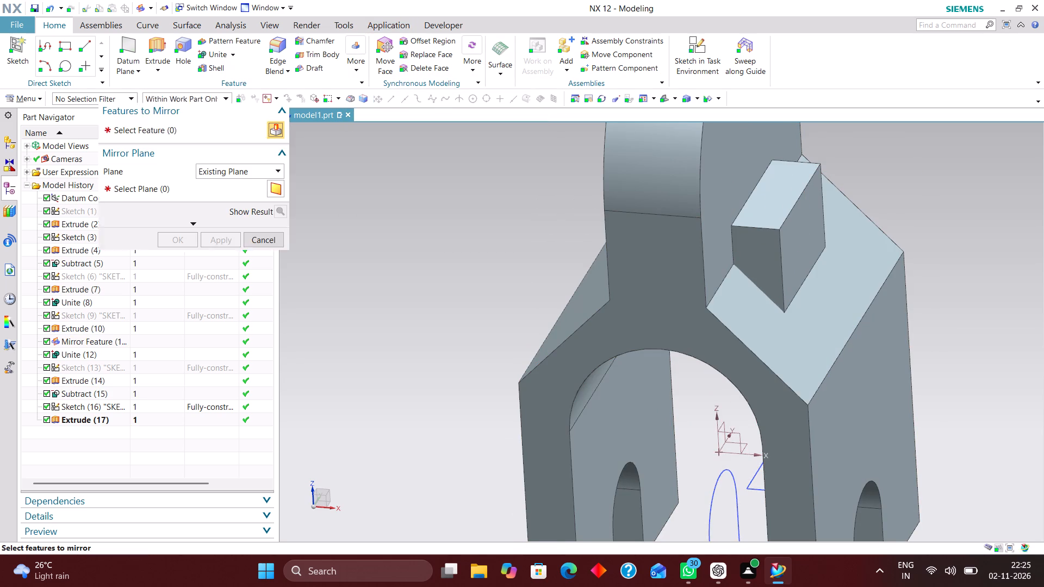
left_click(770, 230)
left_click(192, 185)
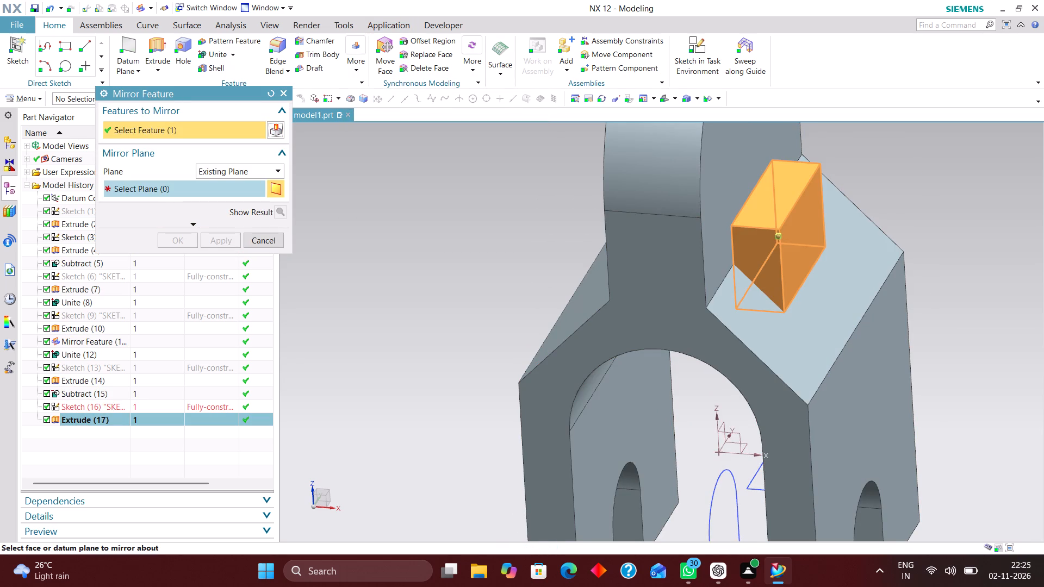
left_click(721, 424)
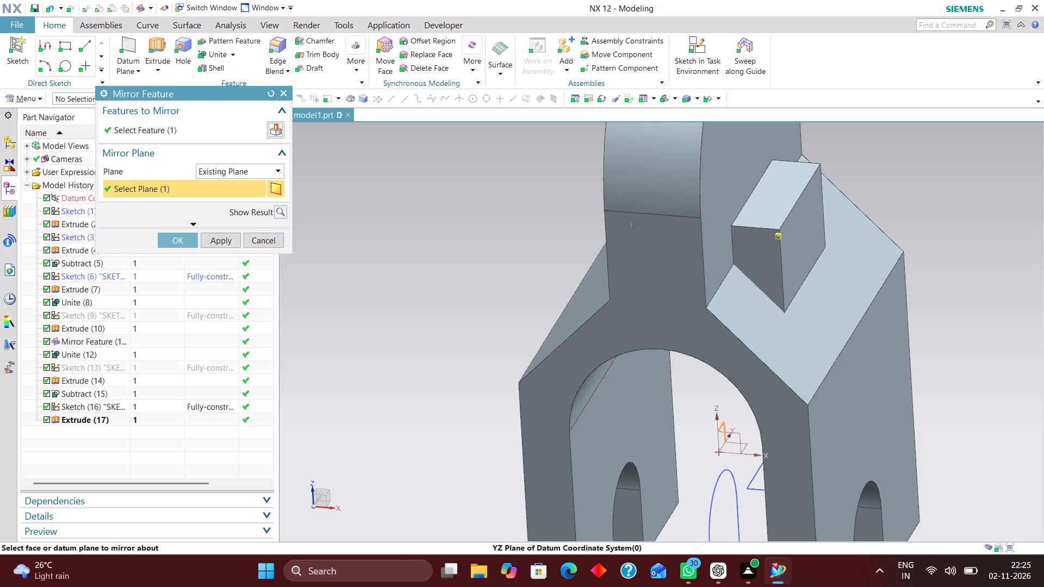
left_click(177, 240)
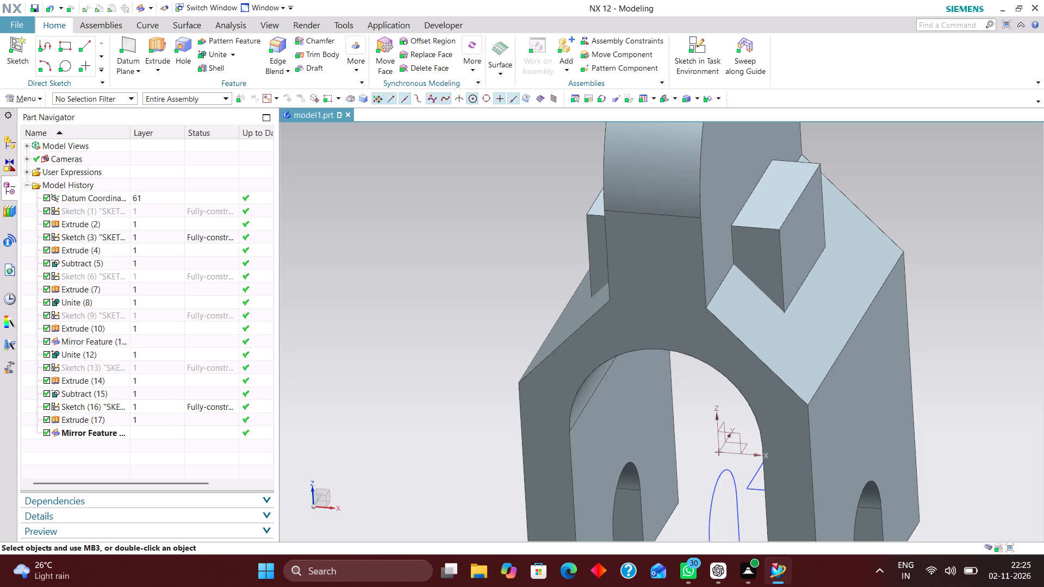
Subtract both rectangular blocks from the bracket body to cut notches in the two sloped shoulders.
left_click(231, 51)
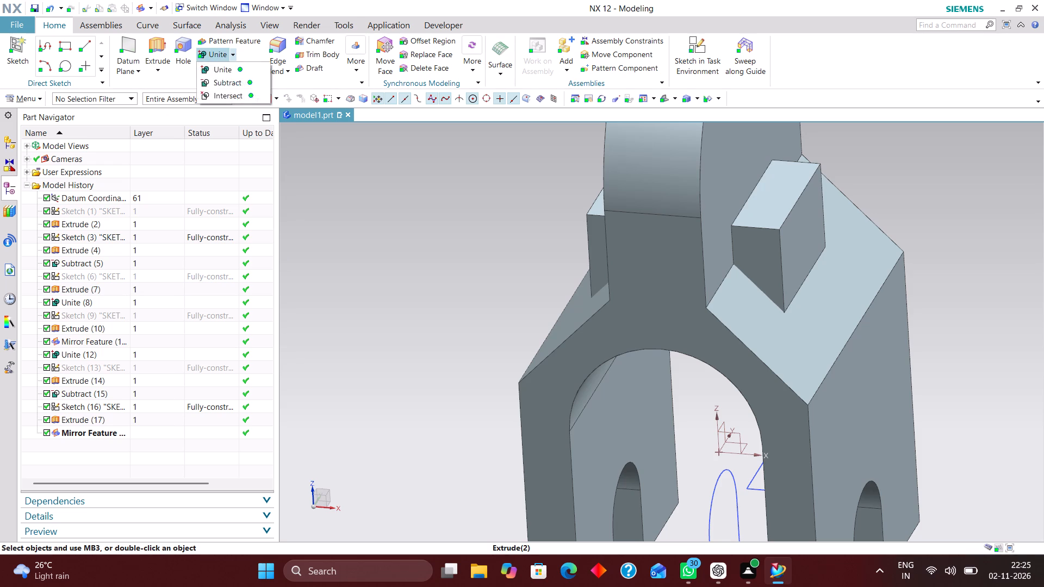
left_click(232, 80)
left_click(732, 383)
left_click(776, 242)
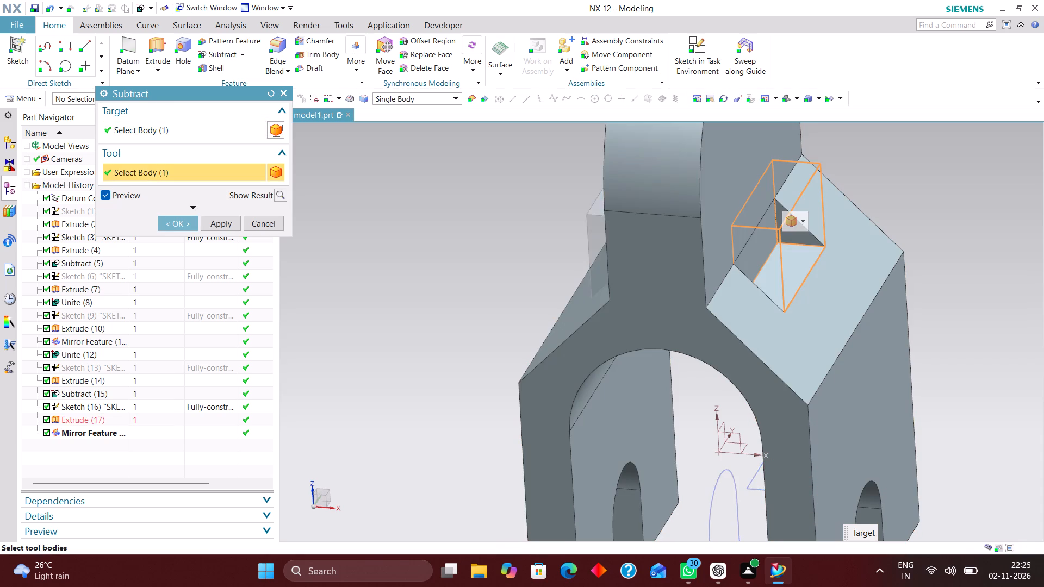
left_click(587, 239)
scroll(462, 239, "up", 1)
middle_click_drag(469, 240, 489, 234)
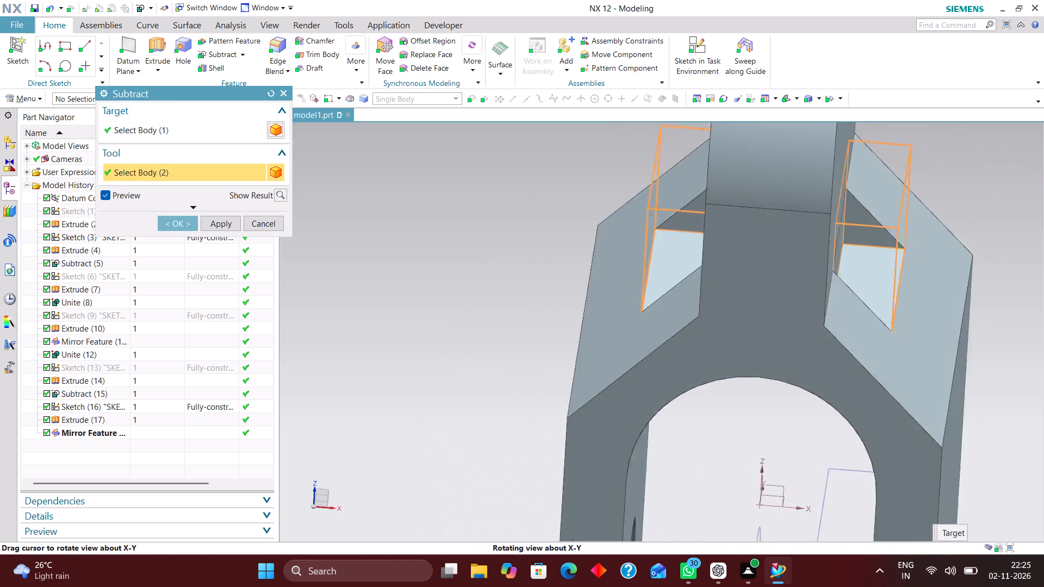
middle_click_drag(489, 234, 474, 234)
left_click(169, 226)
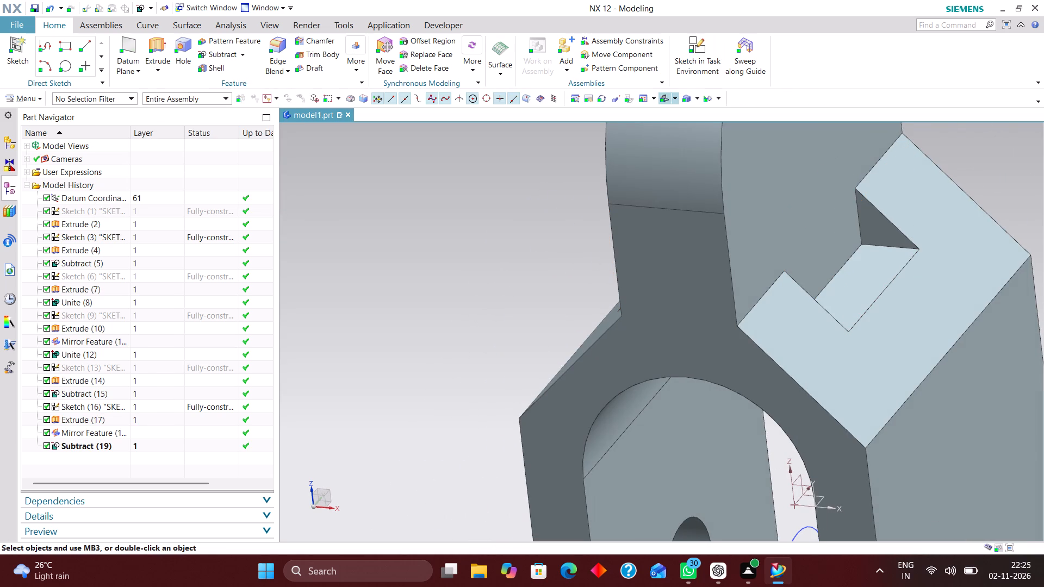
Cut a simple 30 mm diameter hole through the body, centred on the rounded upper lug's arc.
left_click(665, 102)
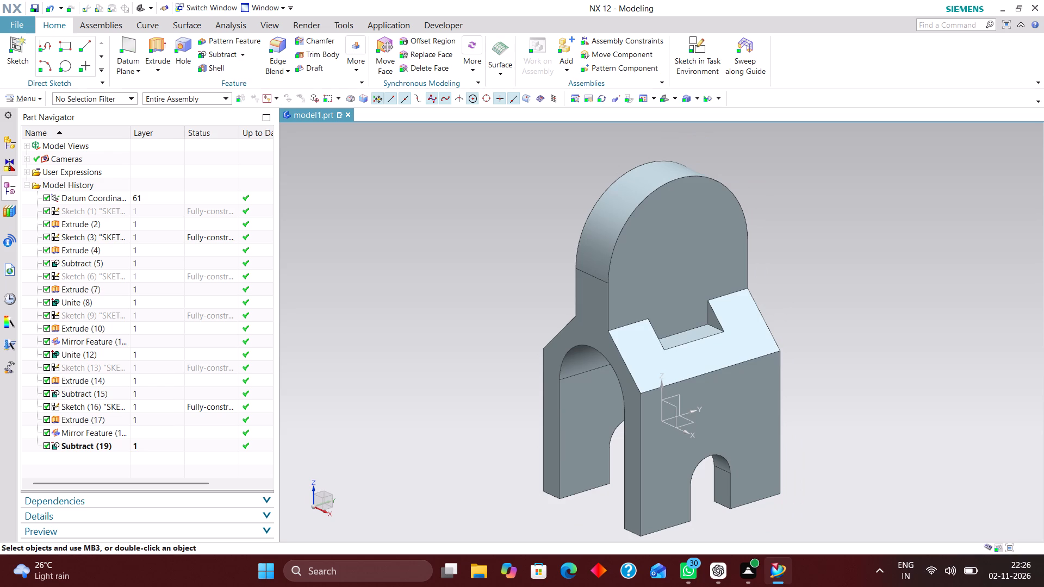
left_click(180, 45)
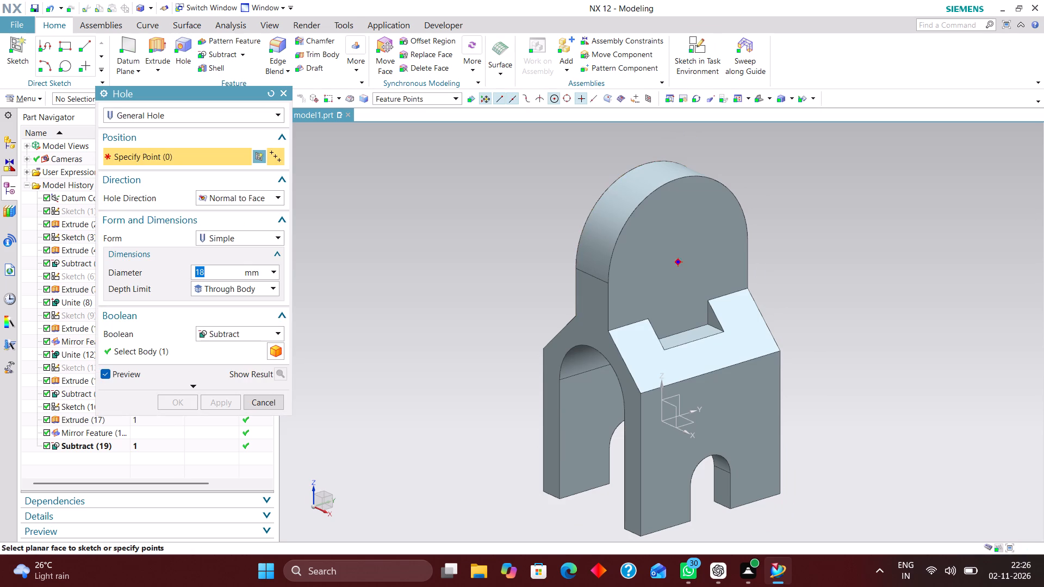
left_click(677, 178)
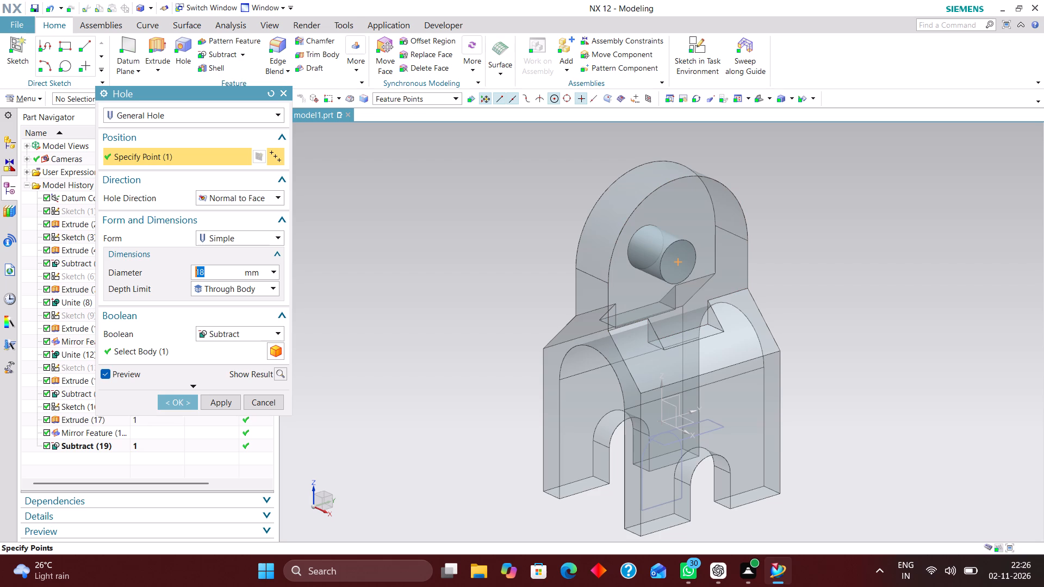
type("30")
key("Return")
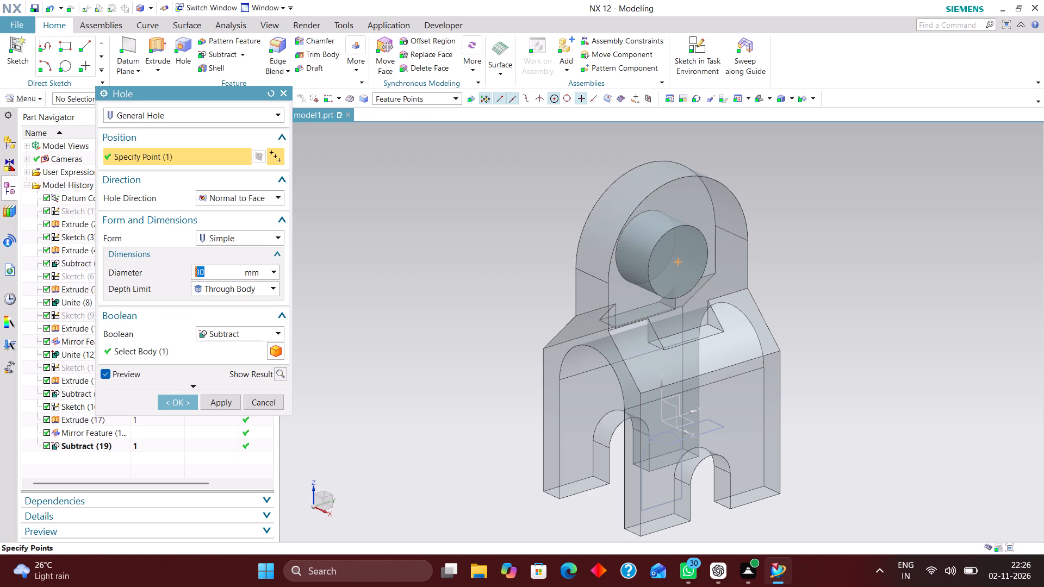
left_click(179, 404)
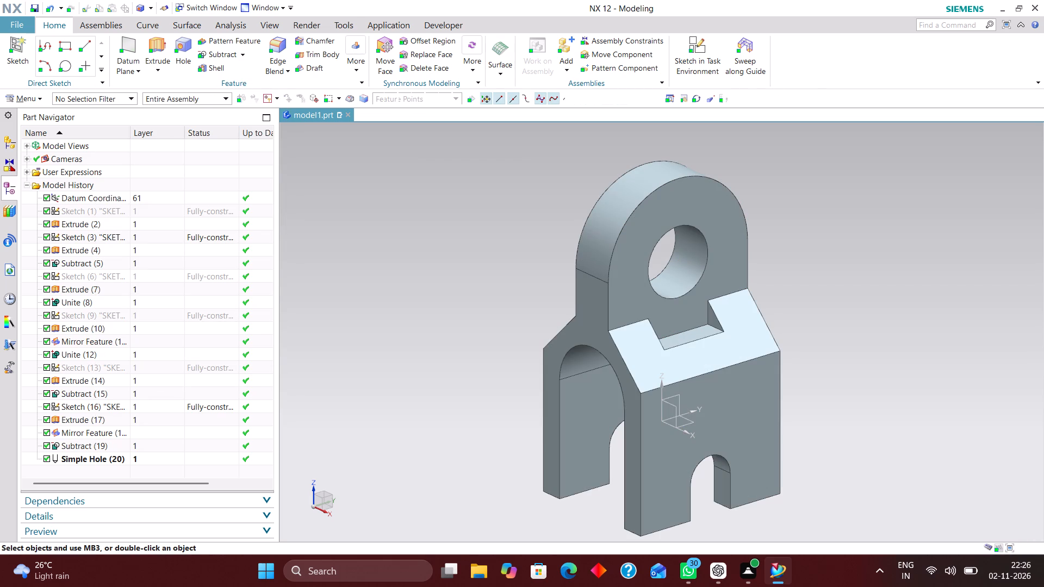
Edit the R20 arched cutout sketch, setting the arc centre's distance from the sketch X axis to 15 mm, and finish the sketch.
left_click(666, 99)
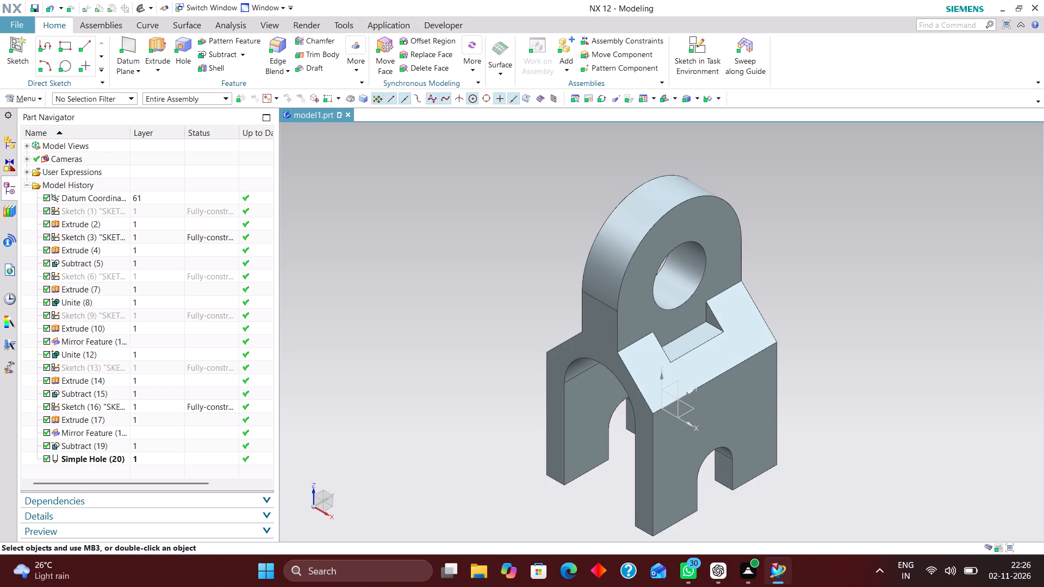
middle_click_drag(897, 389, 904, 359)
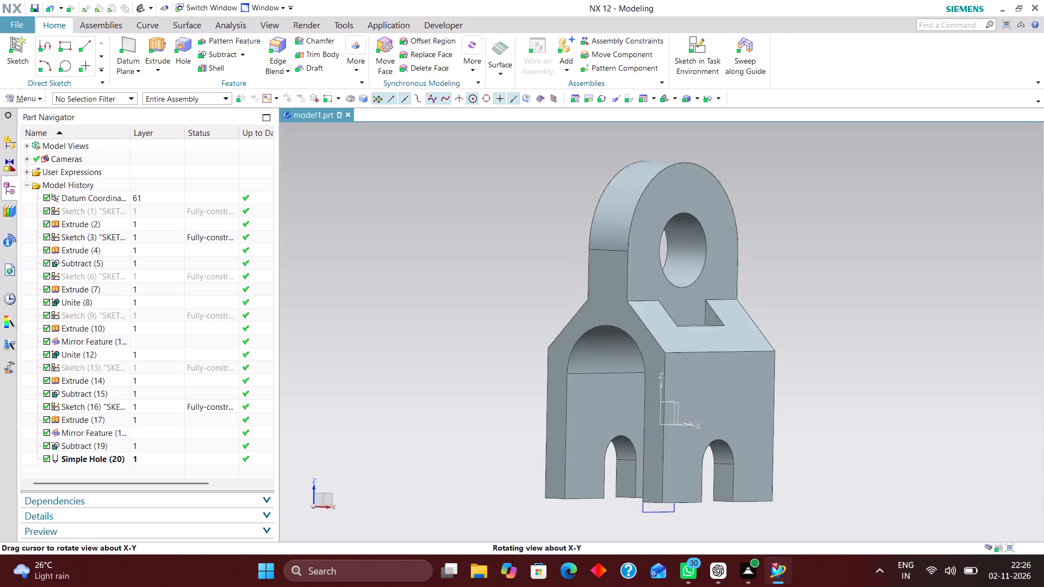
middle_click_drag(904, 359, 897, 379)
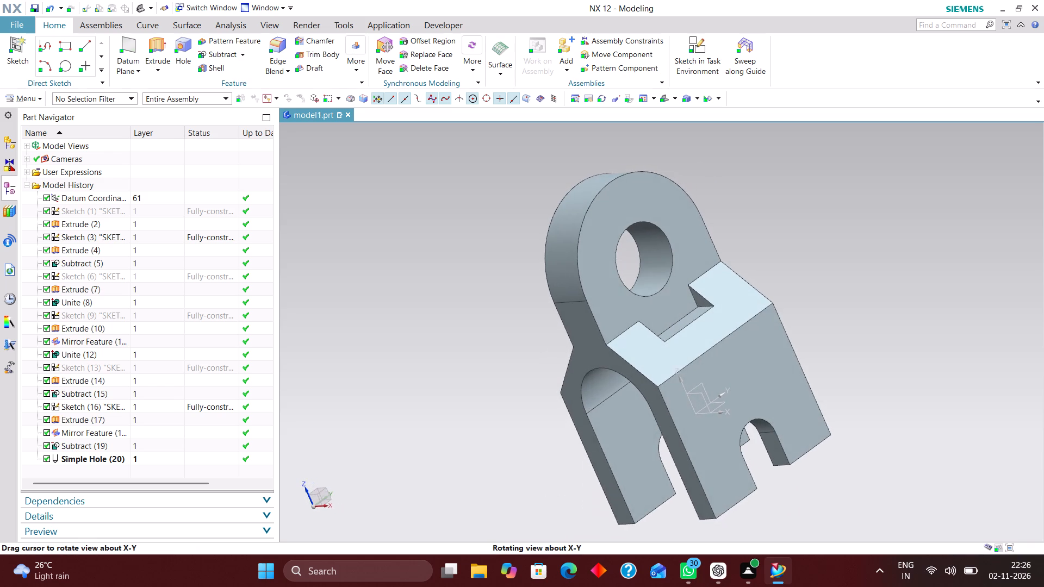
middle_click_drag(897, 379, 909, 377)
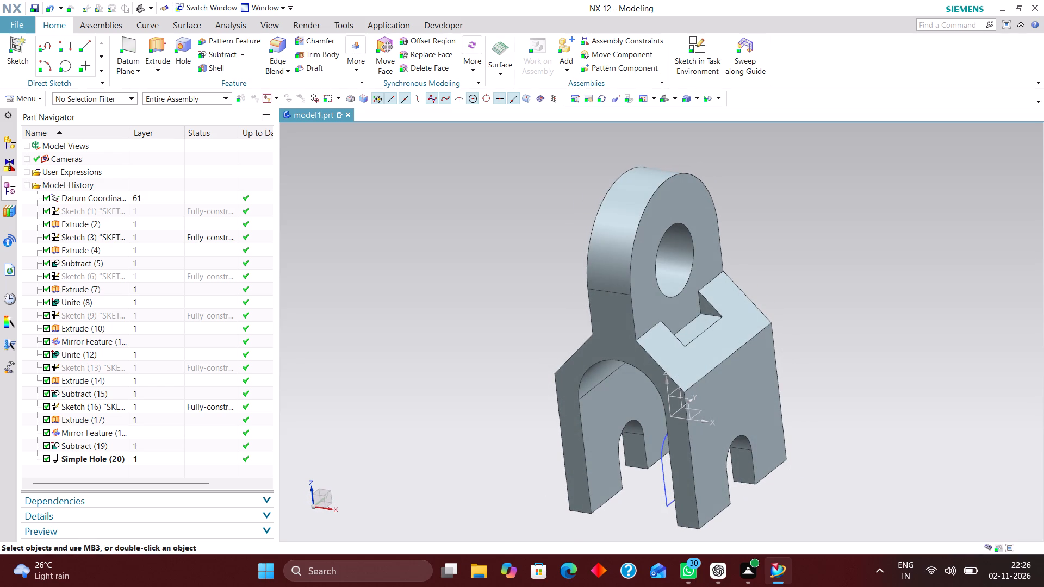
left_click(164, 368)
right_click(161, 376)
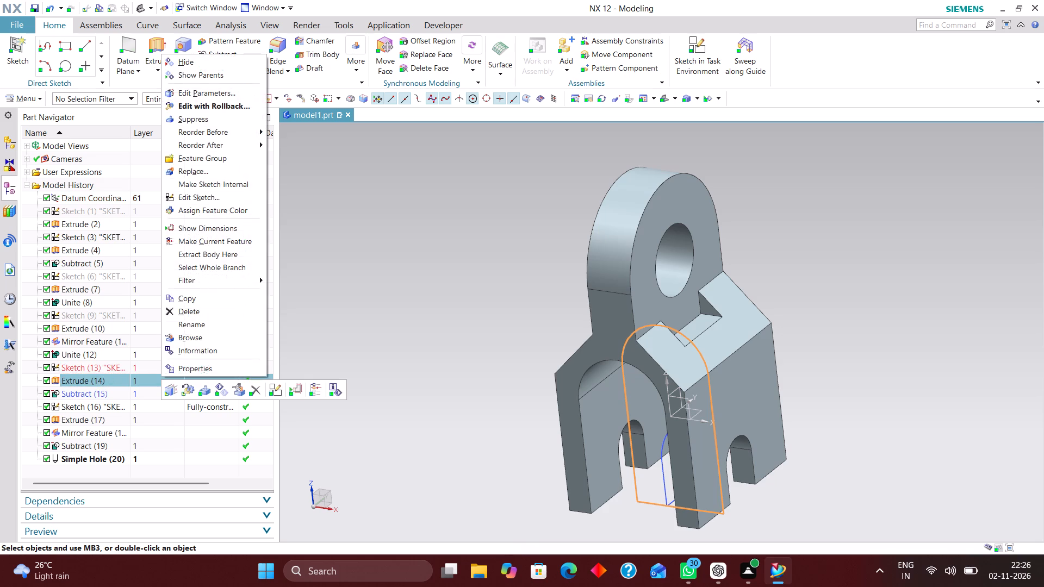
left_click(141, 368)
right_click(144, 368)
left_click(204, 82)
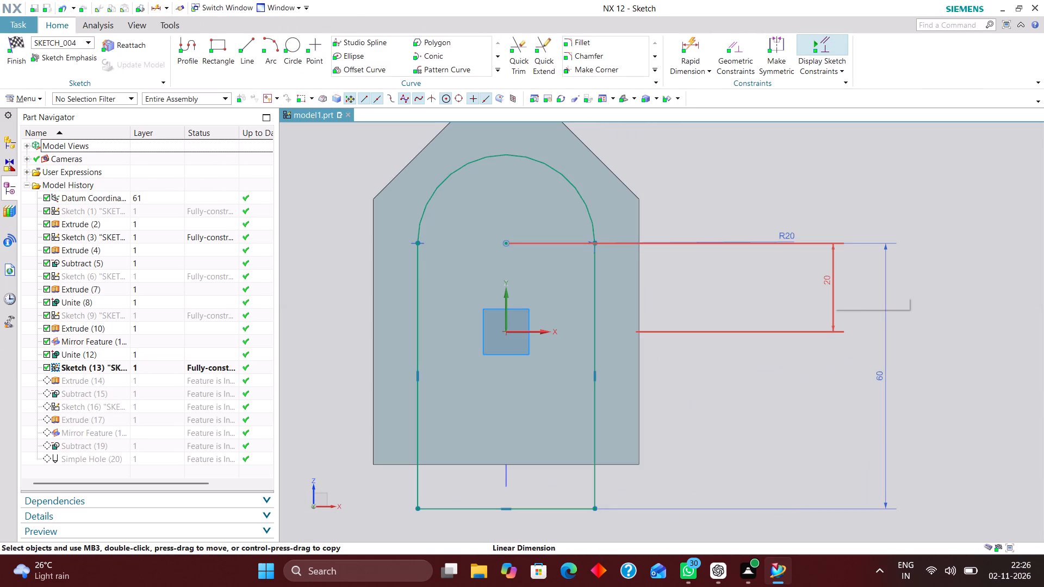
left_click_drag(792, 234, 738, 164)
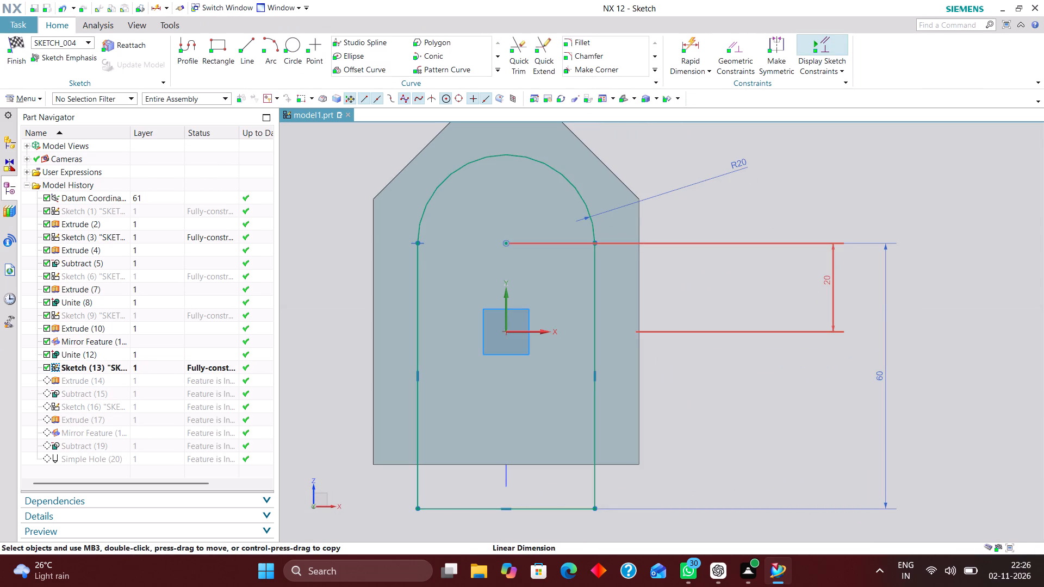
double_click(830, 280)
left_click_drag(759, 292, 699, 291)
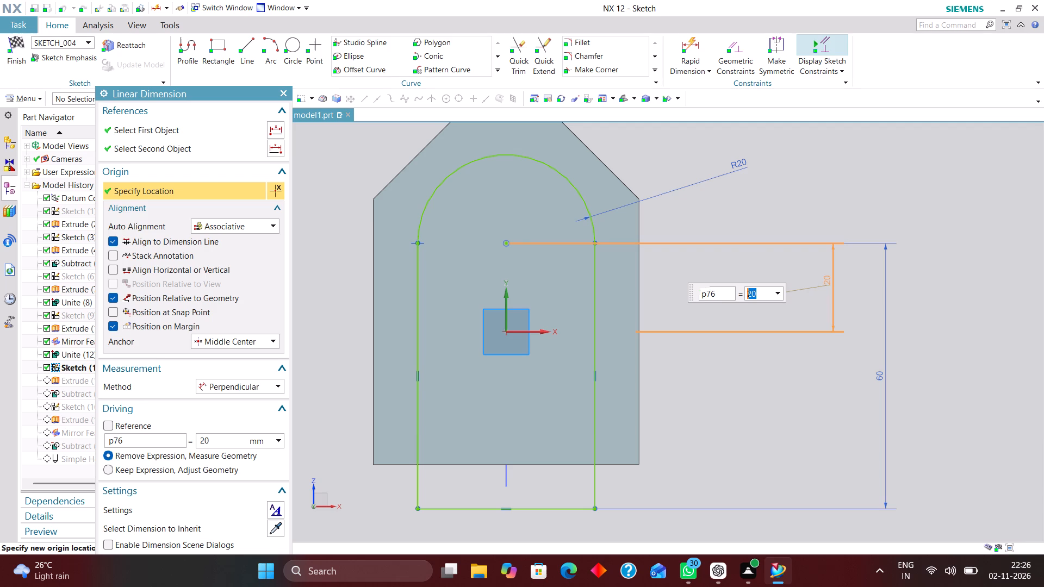
type("15")
key("Return")
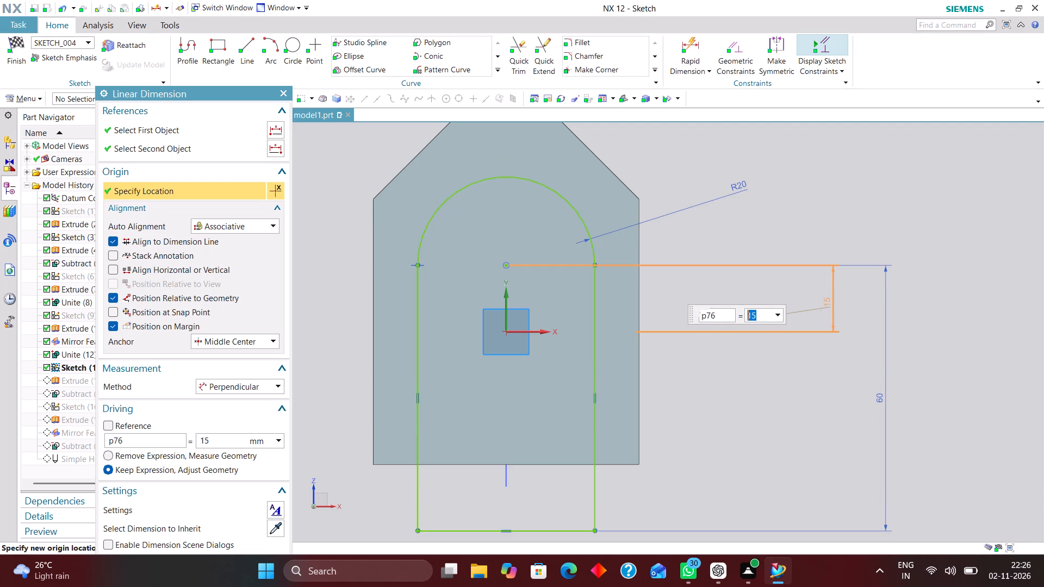
left_click_drag(234, 92, 219, 38)
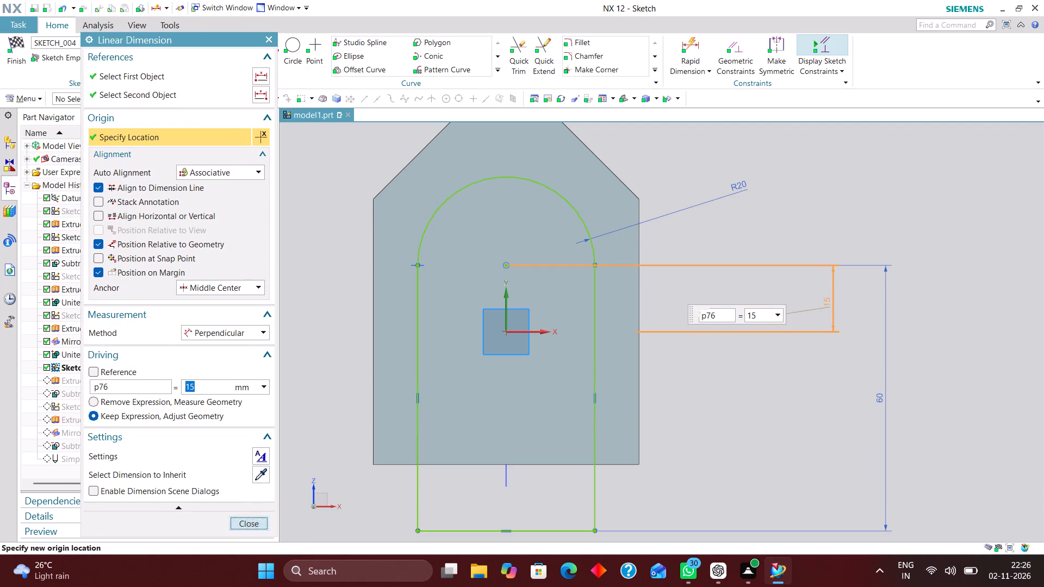
left_click(254, 524)
left_click(20, 44)
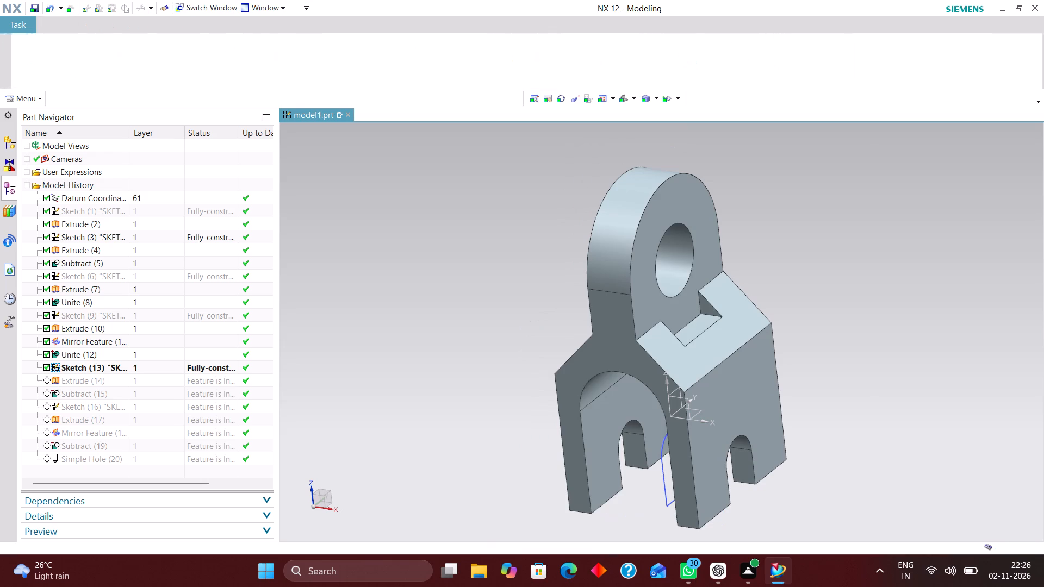
Hide the leg slot profile sketch and the 30 × 10 mm rectangle sketch.
middle_click_drag(796, 289, 821, 278)
scroll(821, 278, "up", 1)
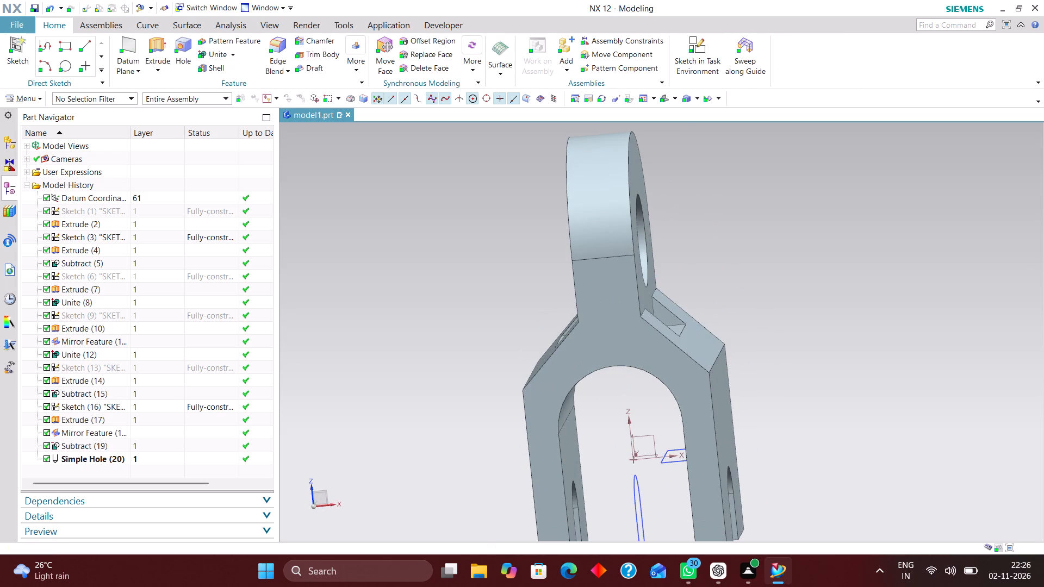
right_click_drag(633, 478, 637, 521)
scroll(643, 349, "down", 2)
scroll(648, 389, "up", 5)
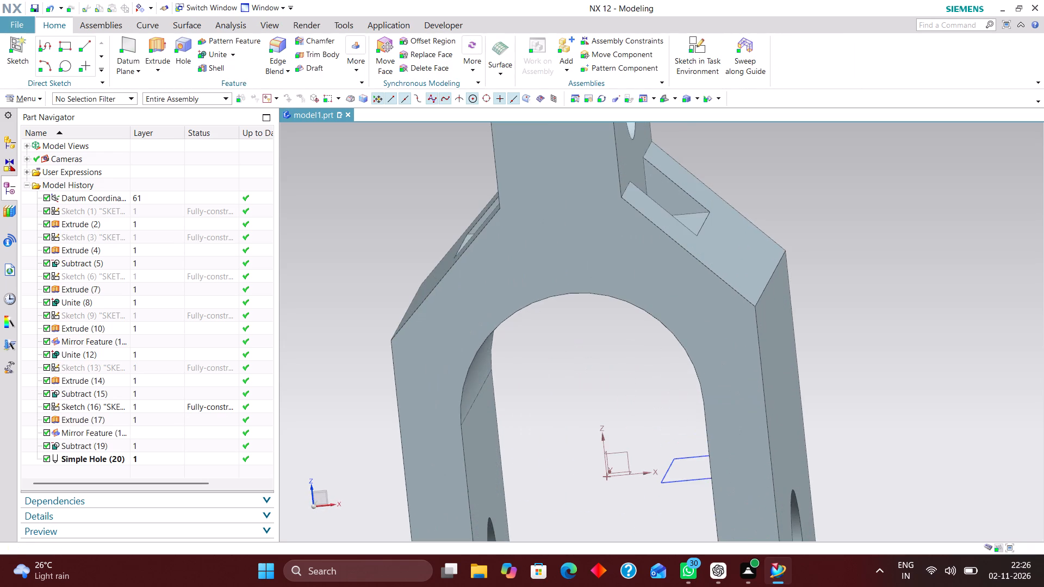
middle_click_drag(674, 411, 685, 407)
right_click_drag(686, 477, 681, 505)
Measure the distance from the bracket's arched end face to the nearer side wall of the shoulder notch.
middle_click_drag(817, 302, 693, 353)
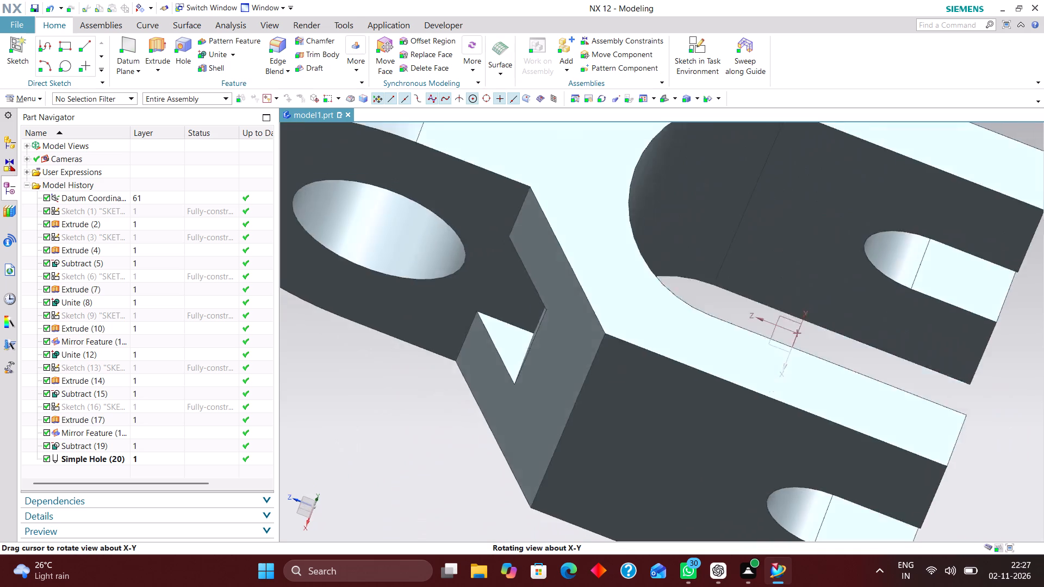
middle_click_drag(693, 353, 816, 319)
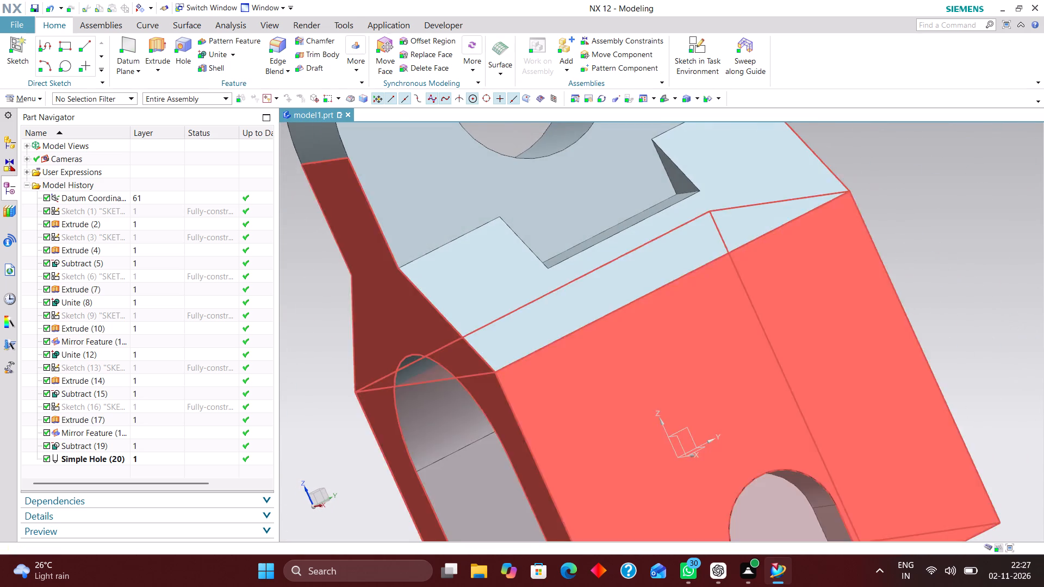
scroll(645, 319, "down", 4)
left_click(664, 98)
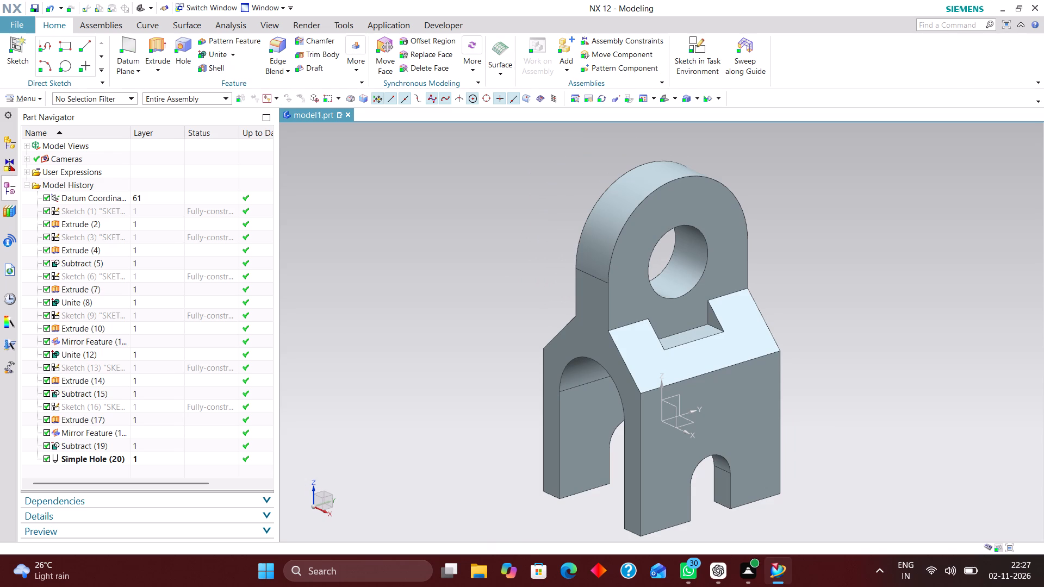
scroll(672, 346, "up", 2)
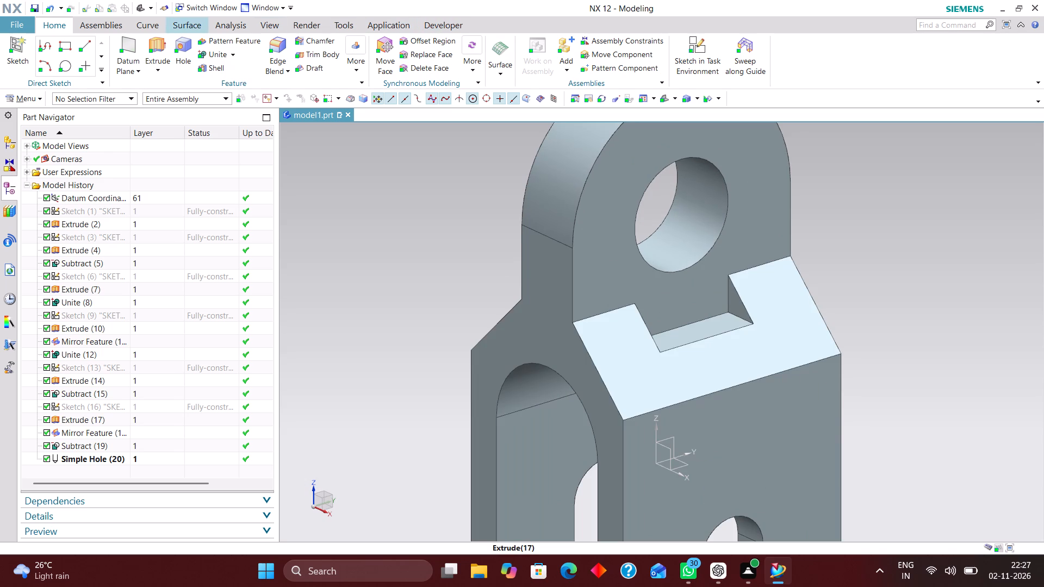
left_click(231, 21)
left_click(24, 49)
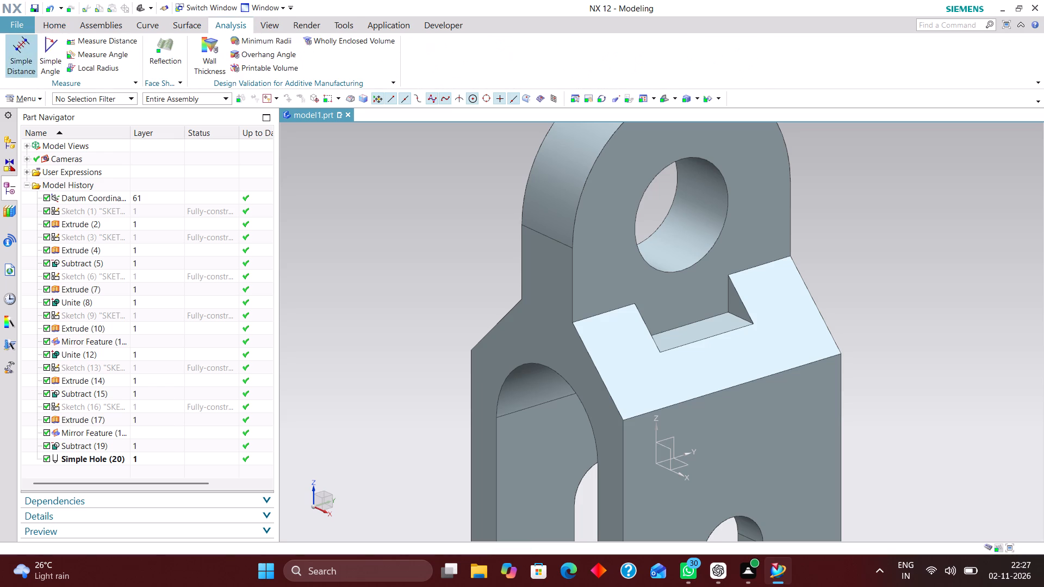
scroll(576, 386, "up", 2)
left_click(574, 360)
middle_click_drag(714, 348, 697, 351)
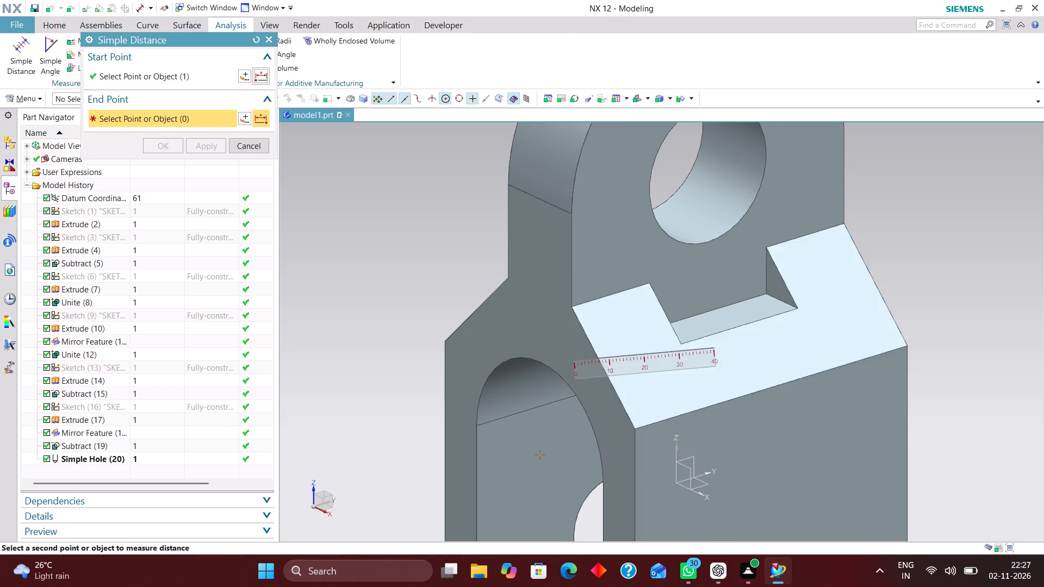
middle_click_drag(697, 351, 627, 371)
left_click(574, 315)
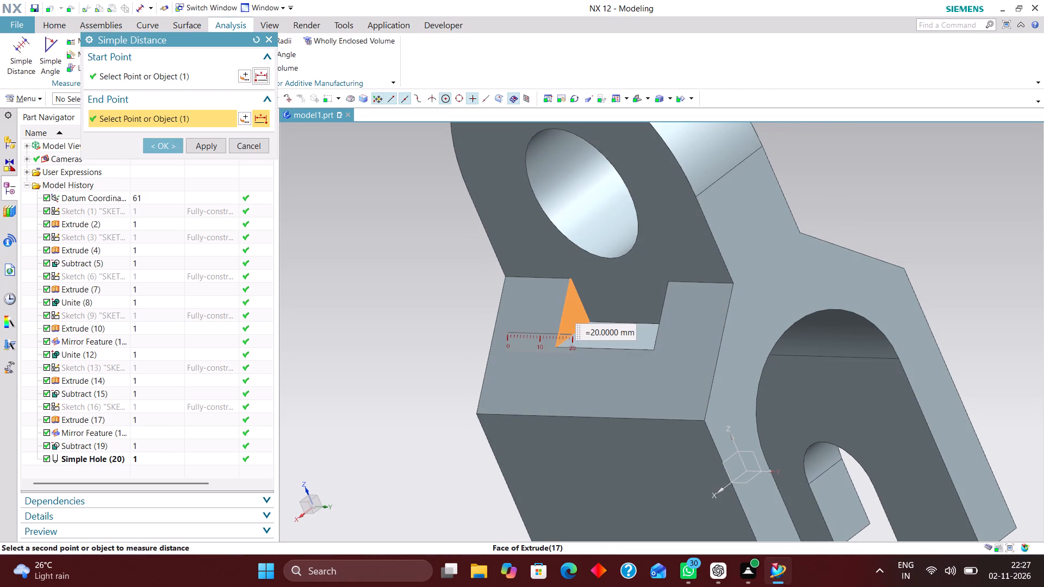
left_click(255, 141)
left_click(51, 23)
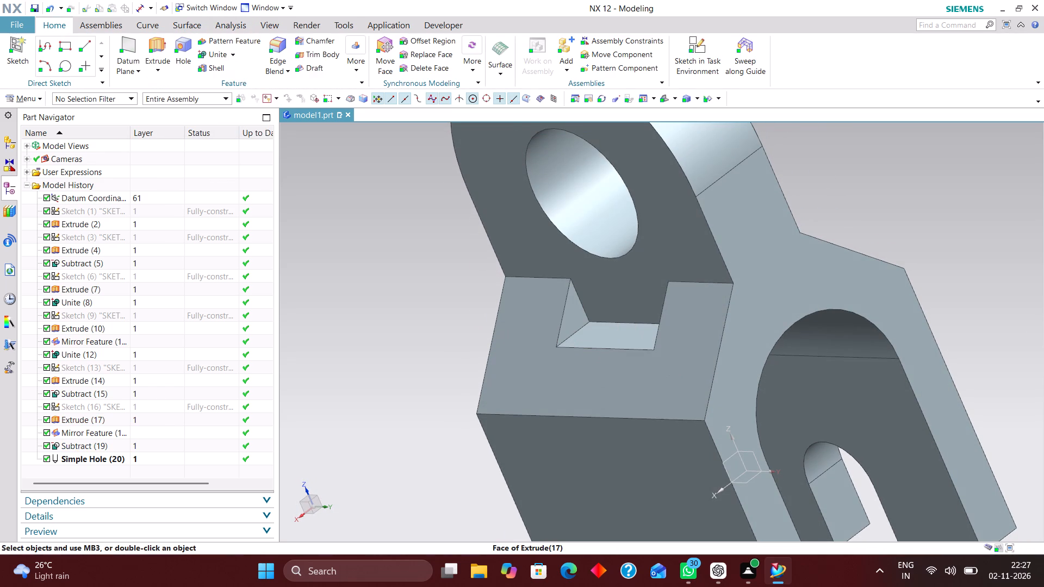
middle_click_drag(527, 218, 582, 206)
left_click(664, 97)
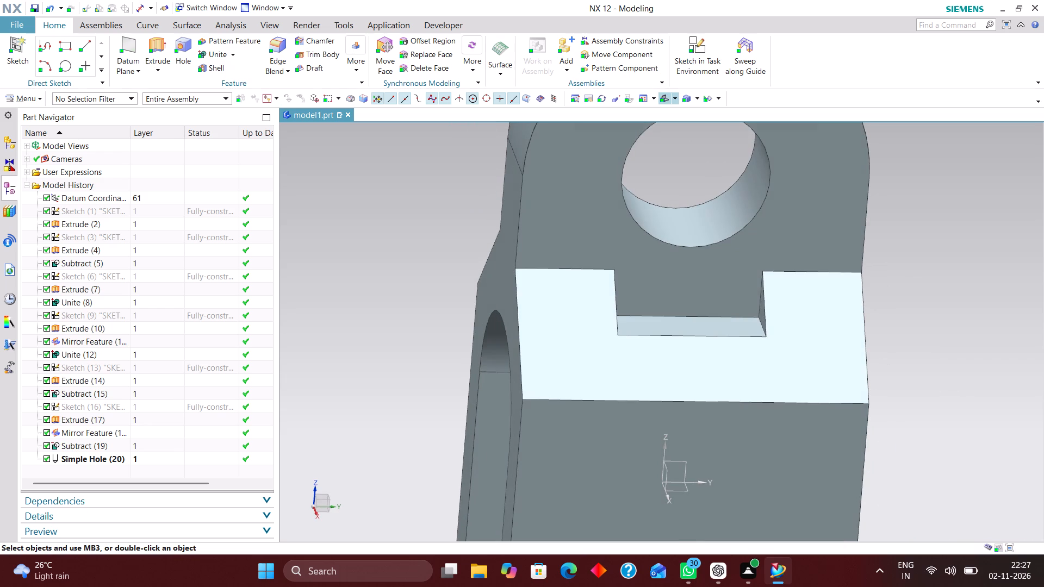
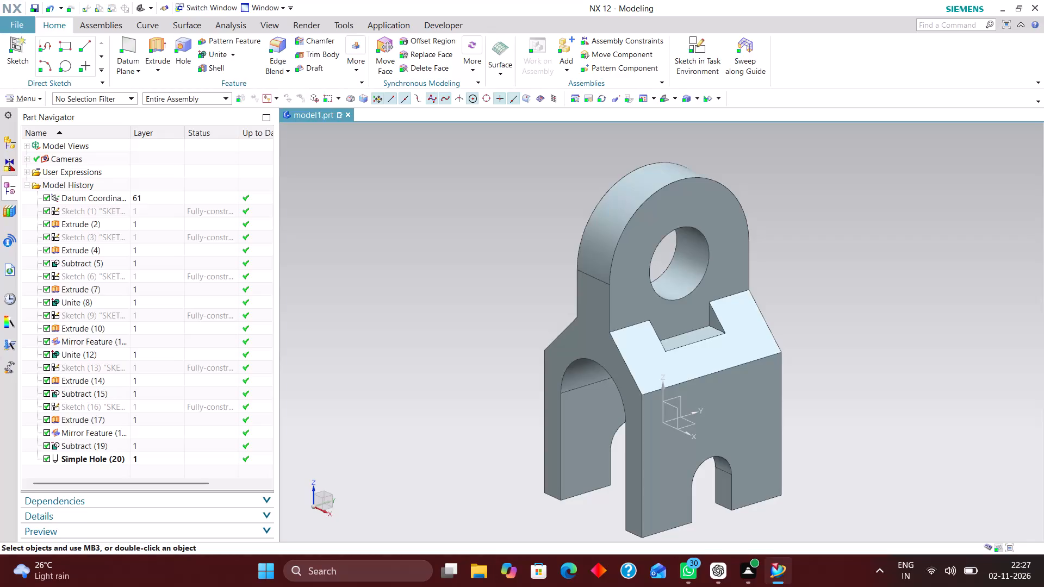
Inspect the bracket from all sides, including the fork arch, leg slots, underside, shoulder notches and lug hole.
scroll(449, 307, "up", 1)
middle_click_drag(449, 307, 498, 302)
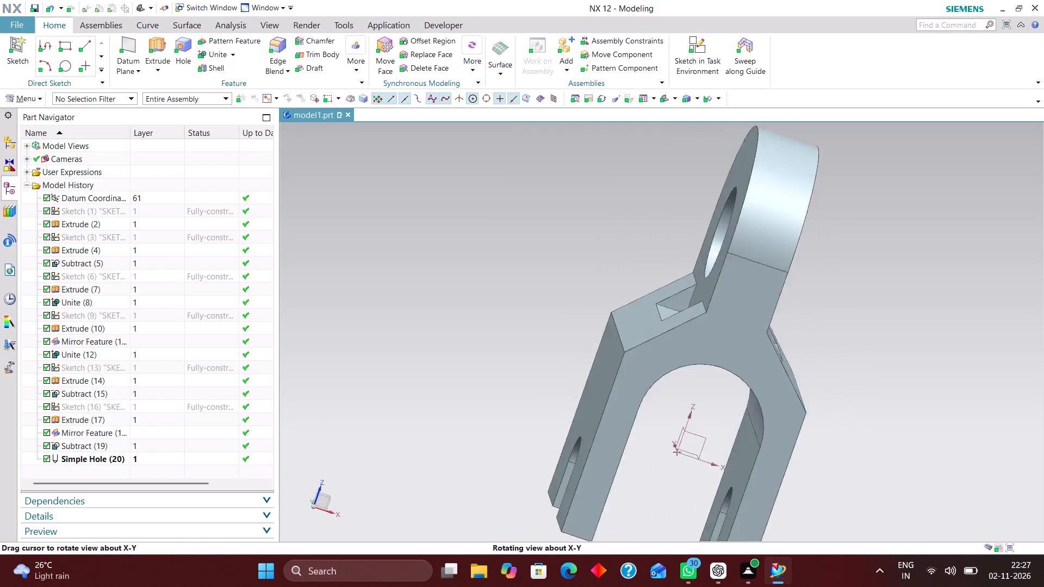
middle_click_drag(498, 302, 499, 330)
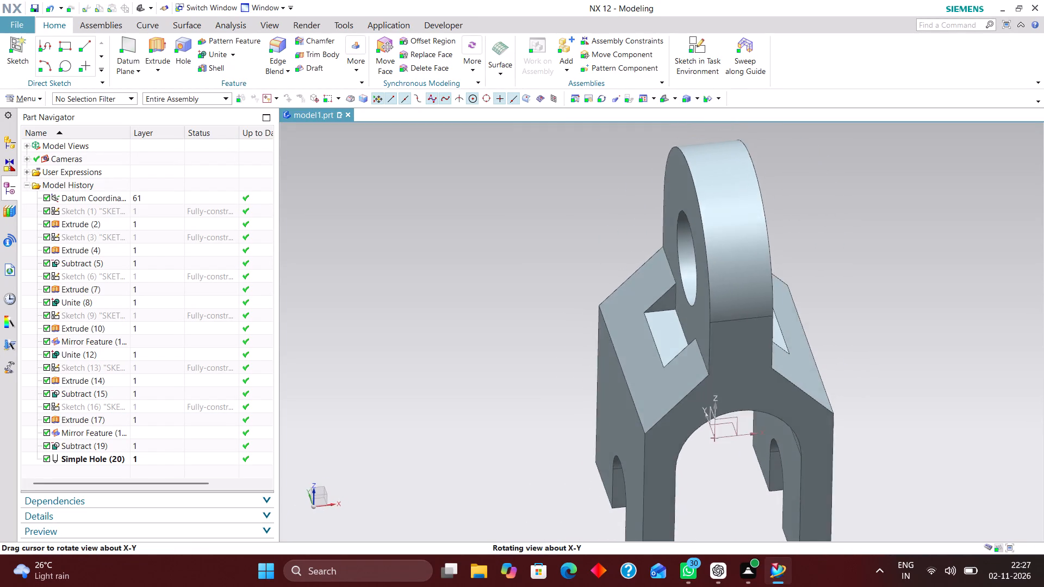
middle_click_drag(499, 330, 427, 329)
middle_click_drag(427, 329, 492, 313)
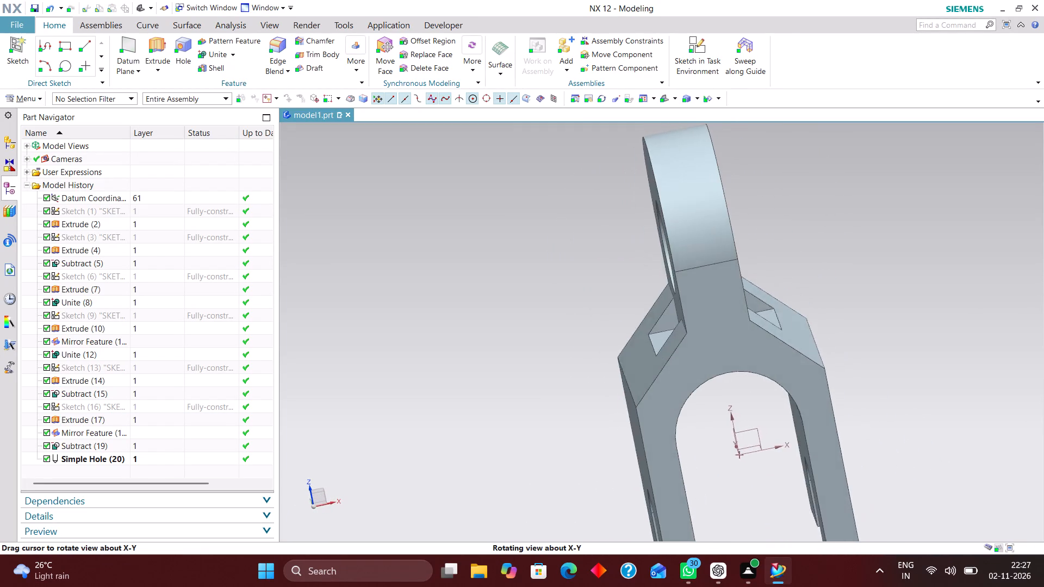
middle_click_drag(492, 313, 489, 306)
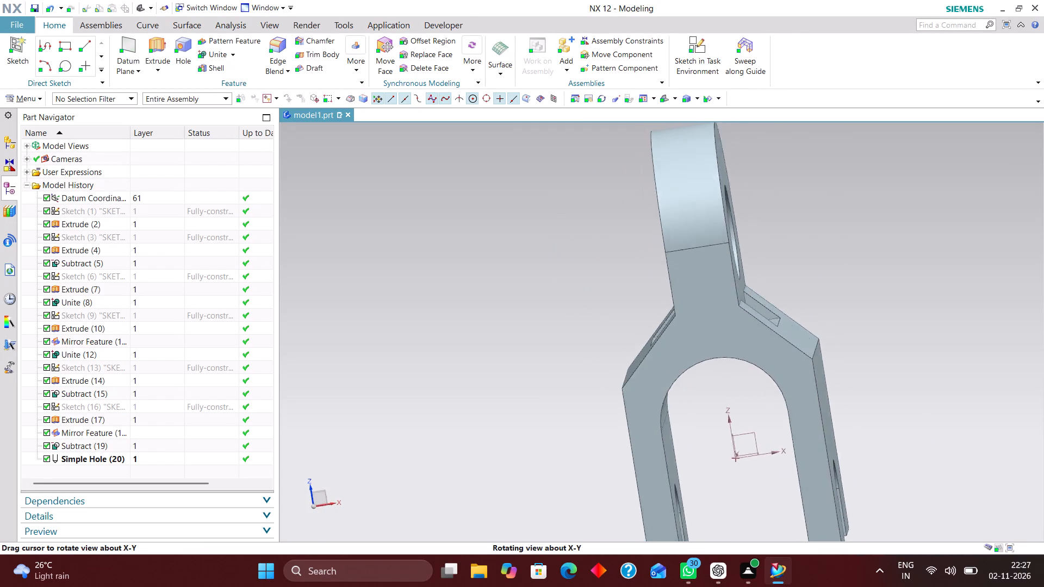
middle_click_drag(489, 306, 498, 298)
middle_click(498, 298)
middle_click(498, 299)
middle_click_drag(483, 309, 448, 330)
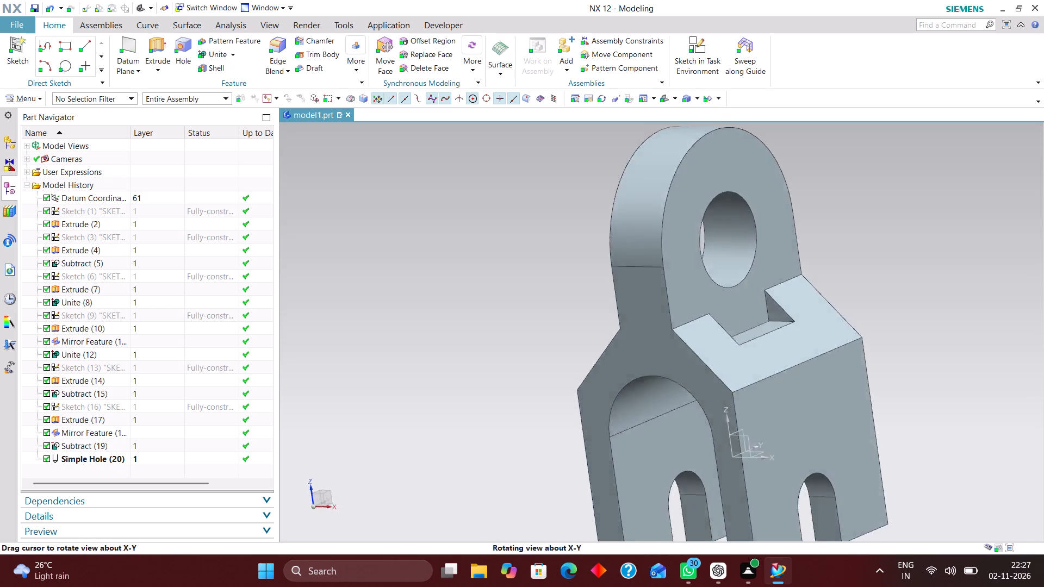
middle_click_drag(448, 330, 610, 239)
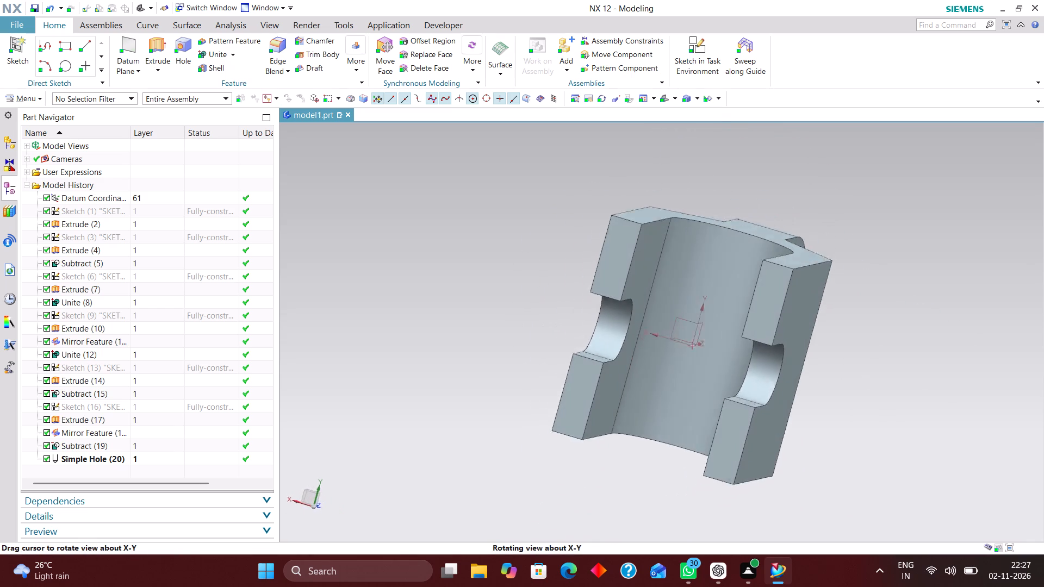
middle_click_drag(610, 239, 546, 304)
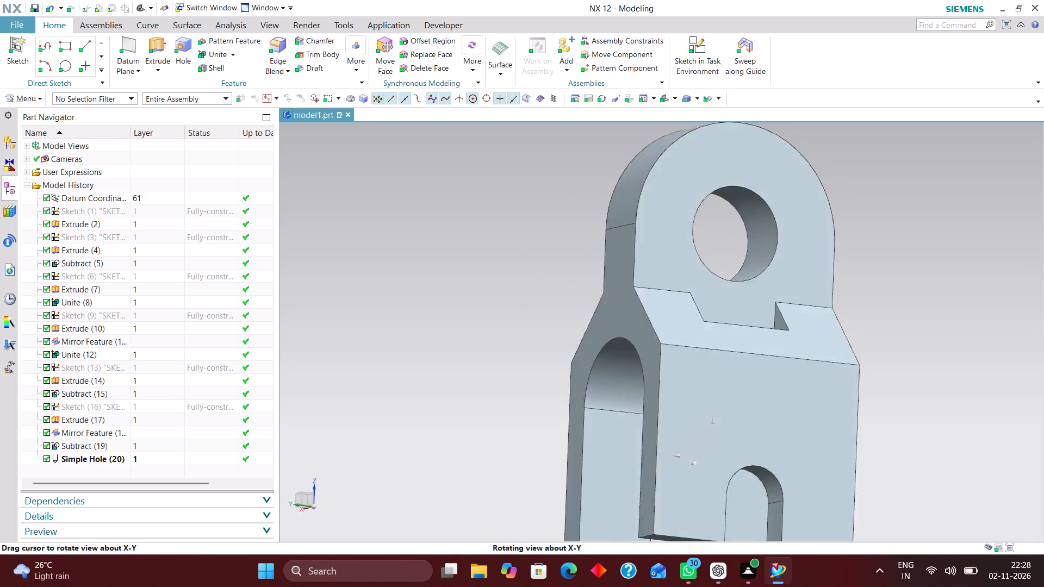
middle_click_drag(546, 304, 558, 346)
scroll(144, 372, "down", 5)
scroll(609, 317, "down", 2)
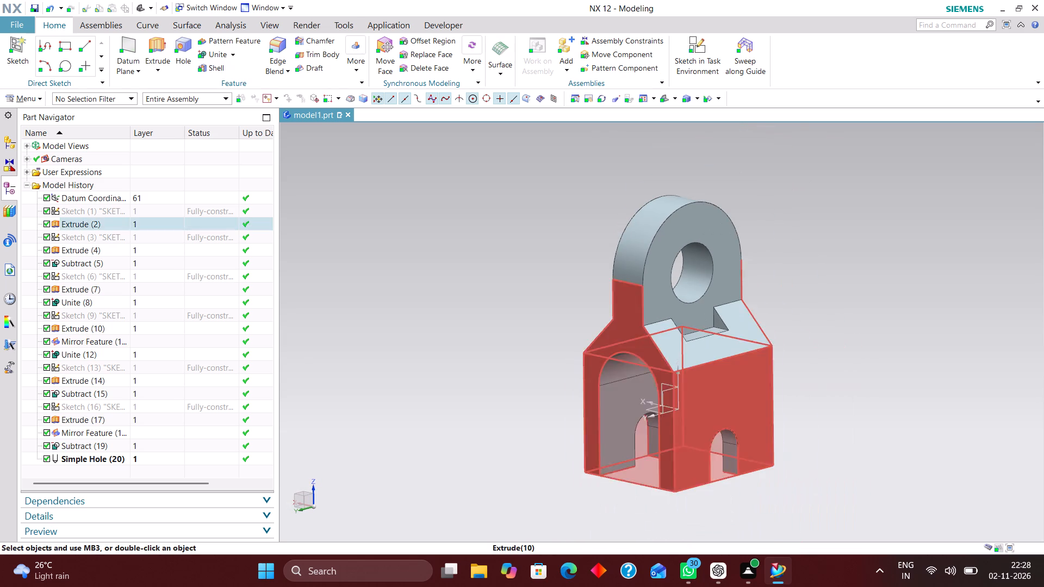
left_click(665, 101)
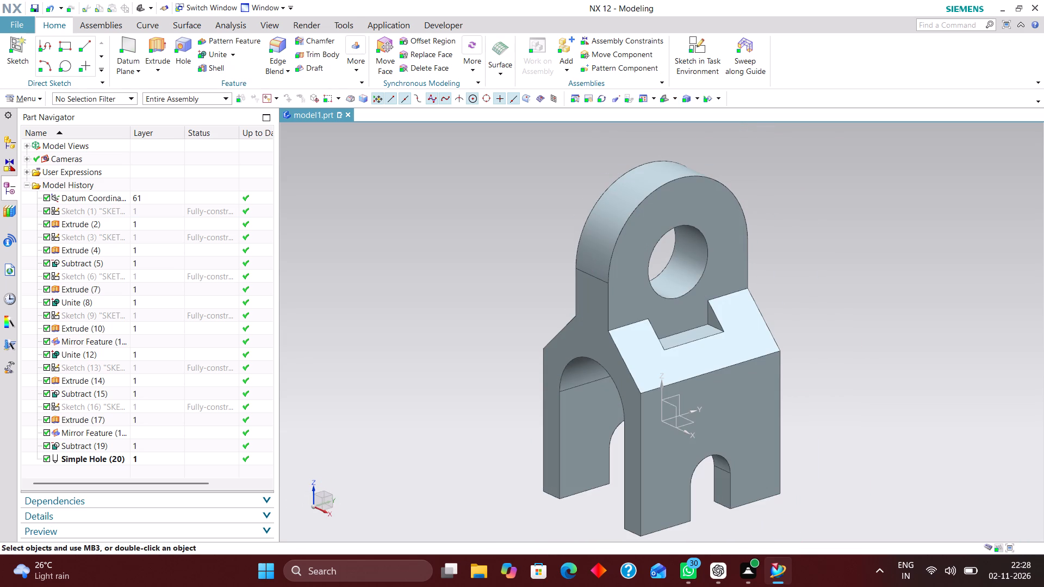
Examine the shoulder notch, lug and leg slots from oblique angles, finishing with the bracket in the standard isometric view.
middle_click_drag(857, 224, 848, 248)
scroll(871, 237, "up", 1)
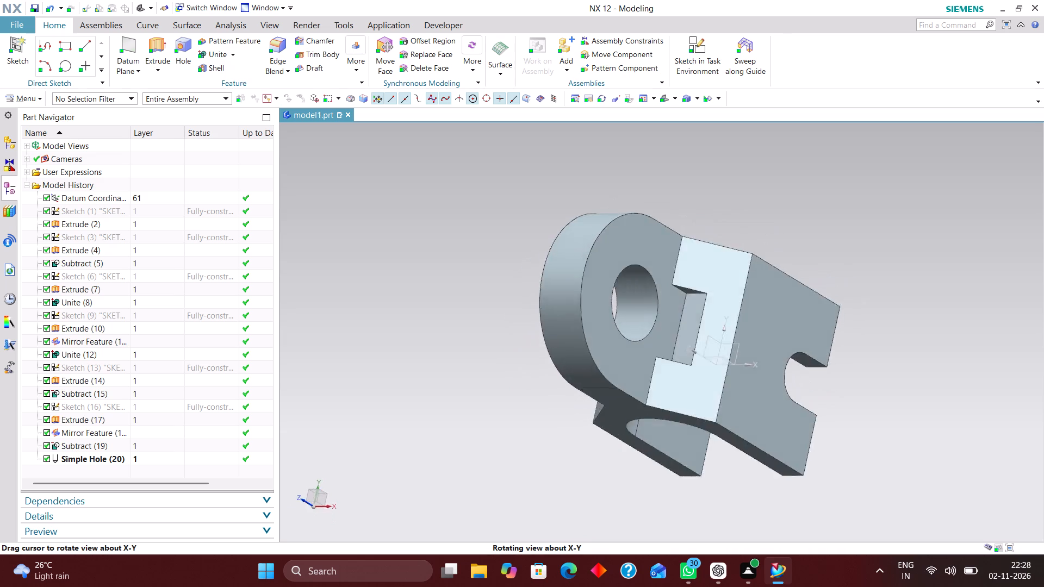
middle_click_drag(848, 248, 844, 266)
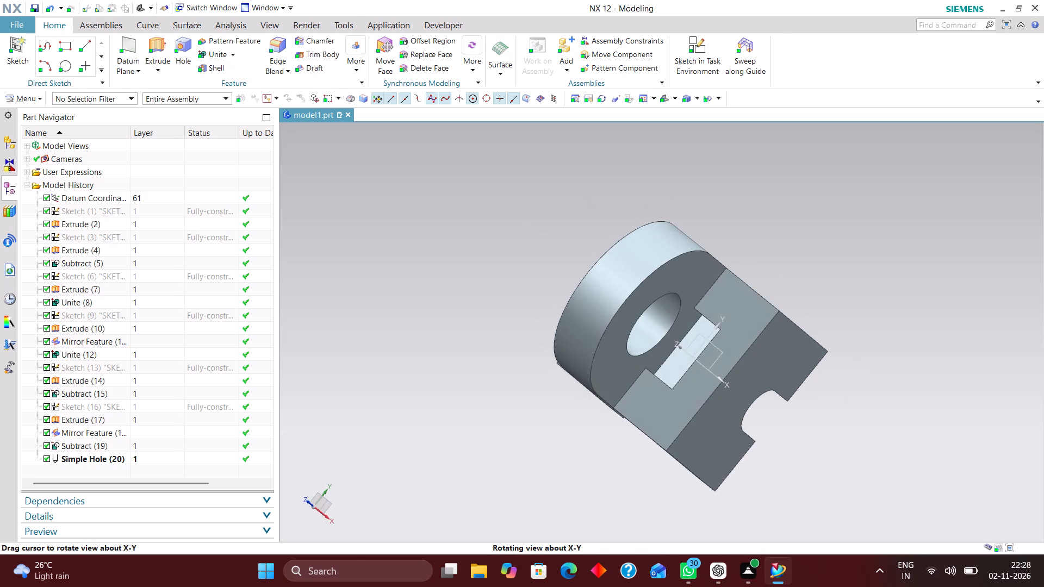
middle_click_drag(844, 266, 825, 251)
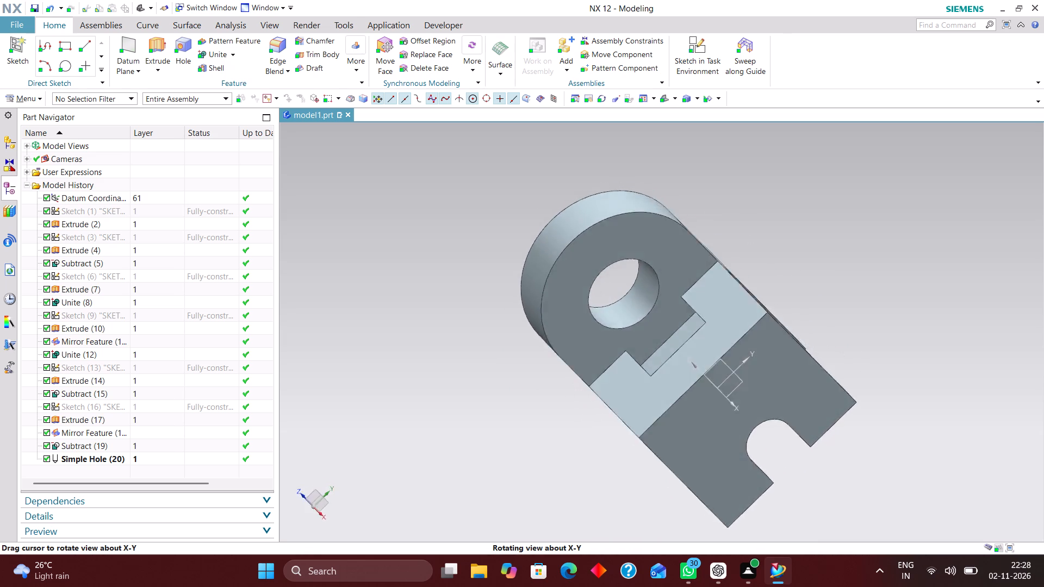
middle_click_drag(825, 251, 831, 263)
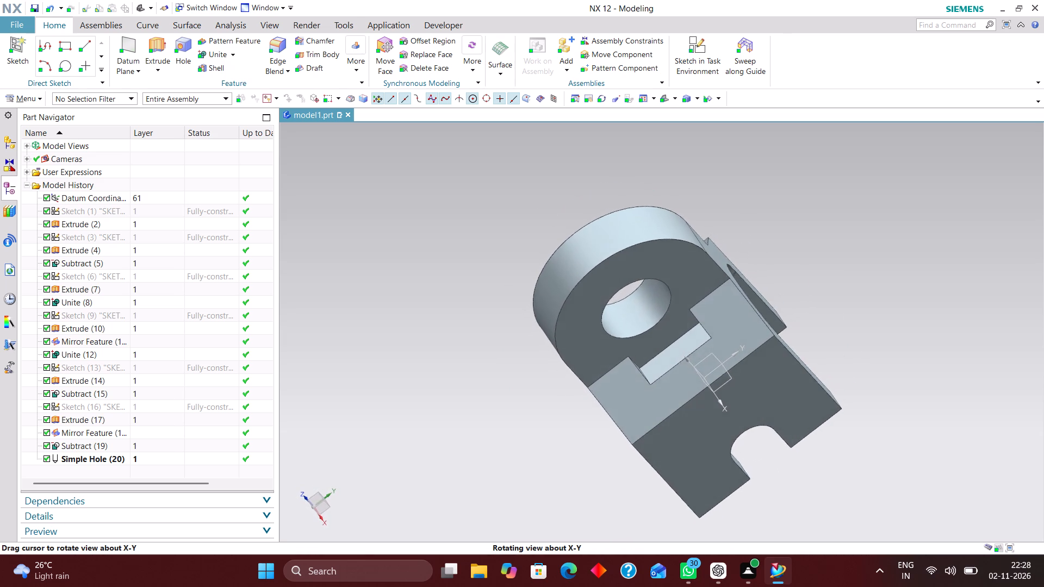
middle_click_drag(831, 263, 851, 242)
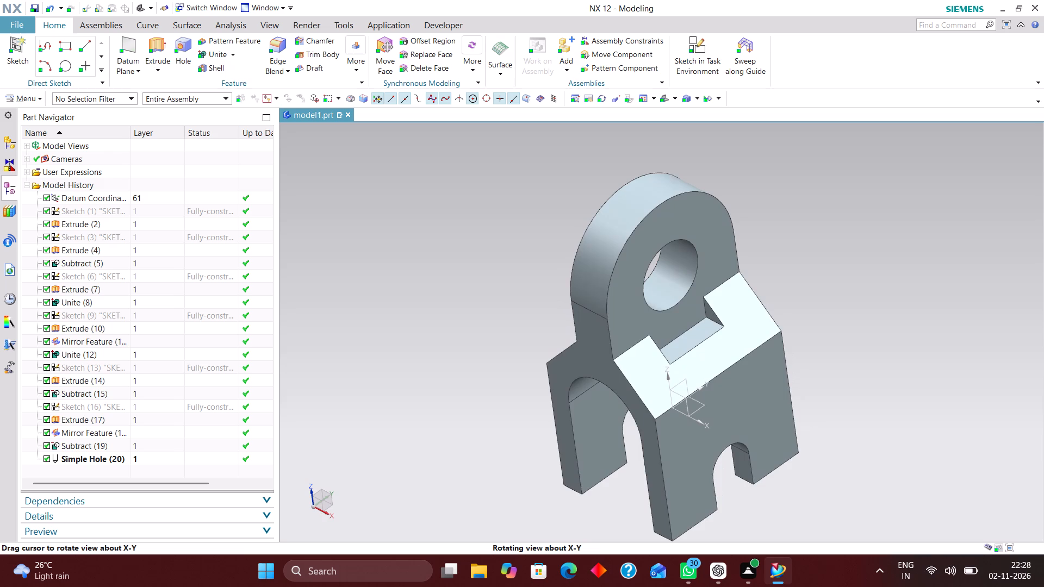
middle_click_drag(851, 242, 852, 242)
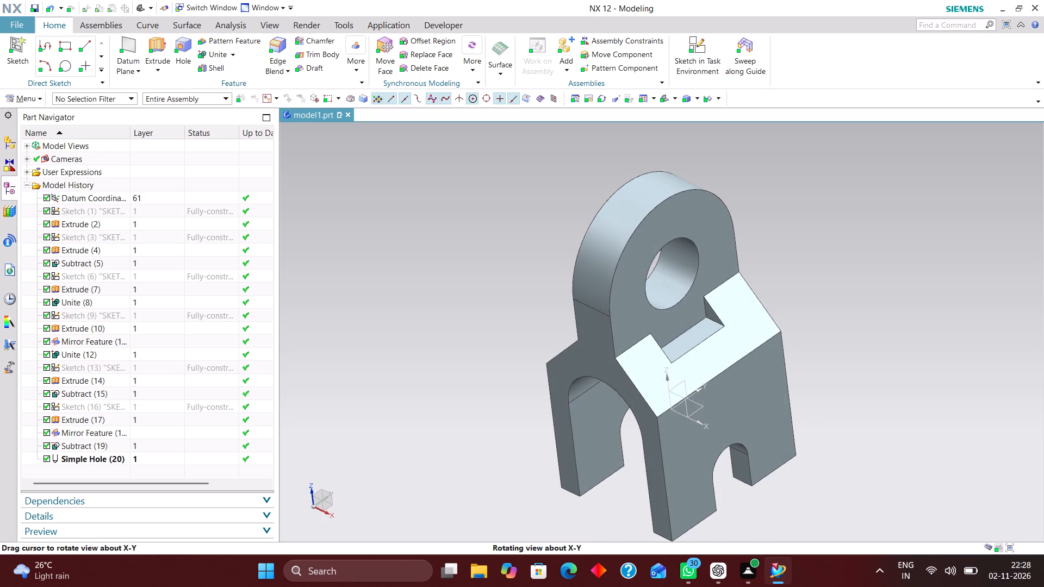
middle_click_drag(852, 242, 853, 246)
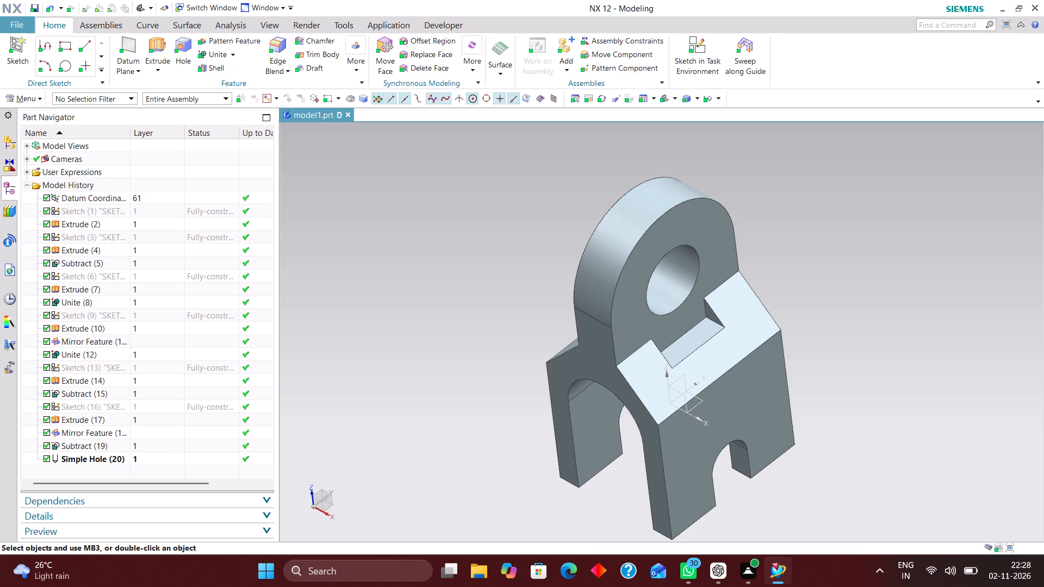
middle_click_drag(925, 272, 922, 261)
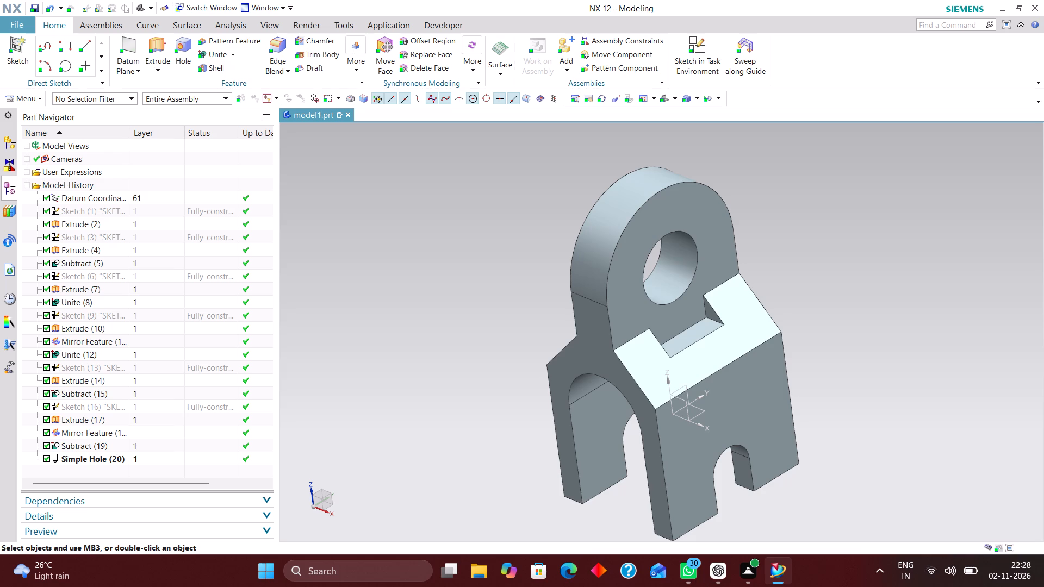
left_click(666, 94)
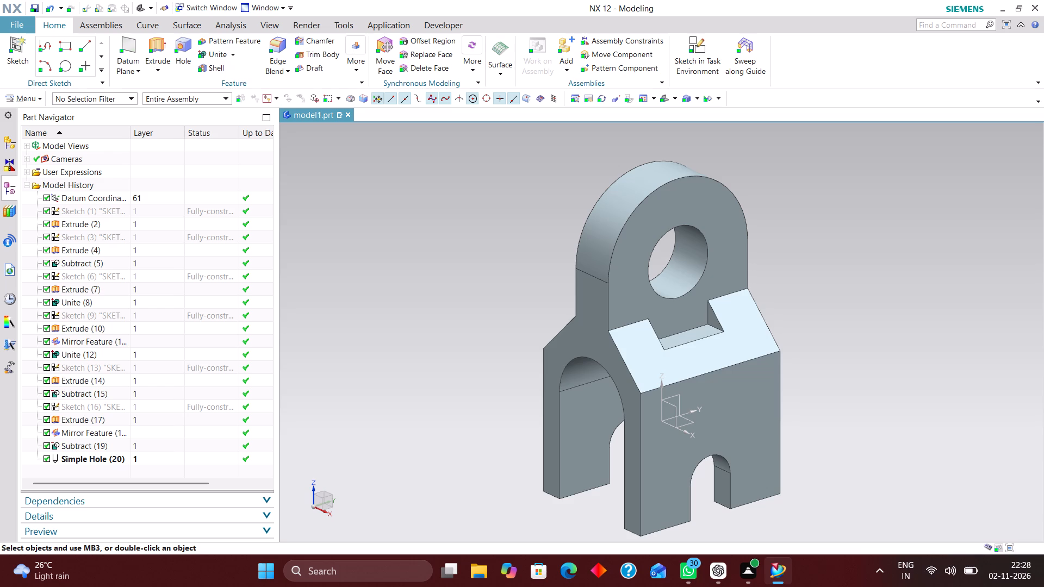
key("End")
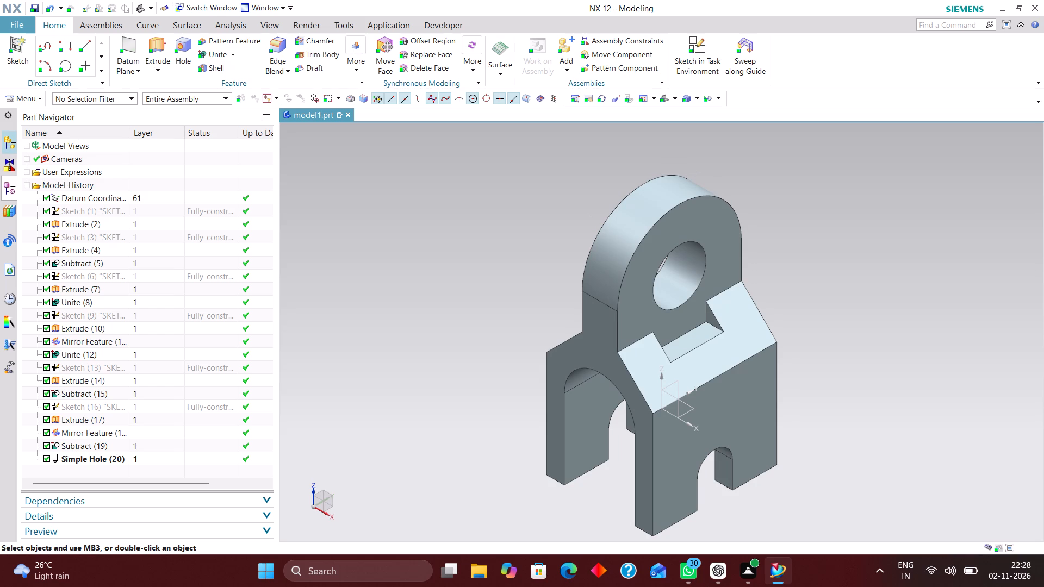
Move the datum coordinate system to layer 220 through its object display settings.
left_click(153, 197)
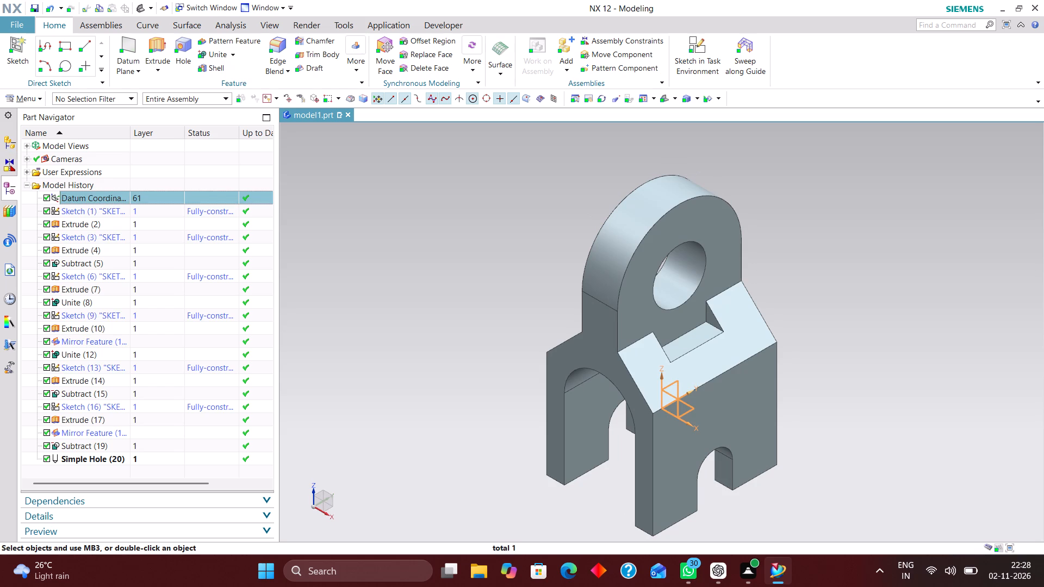
key("ctrl+j")
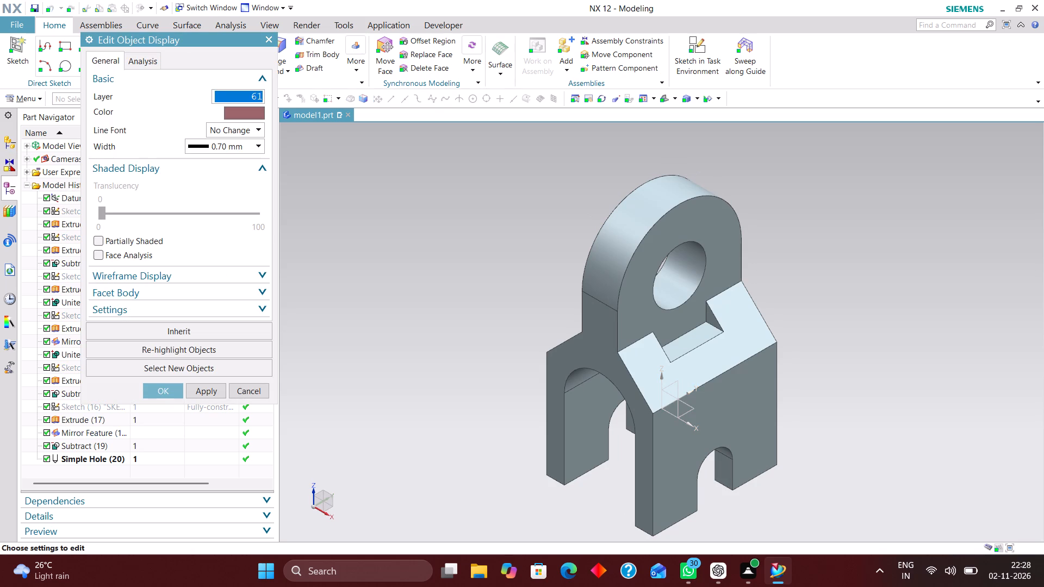
type("220")
key("Return")
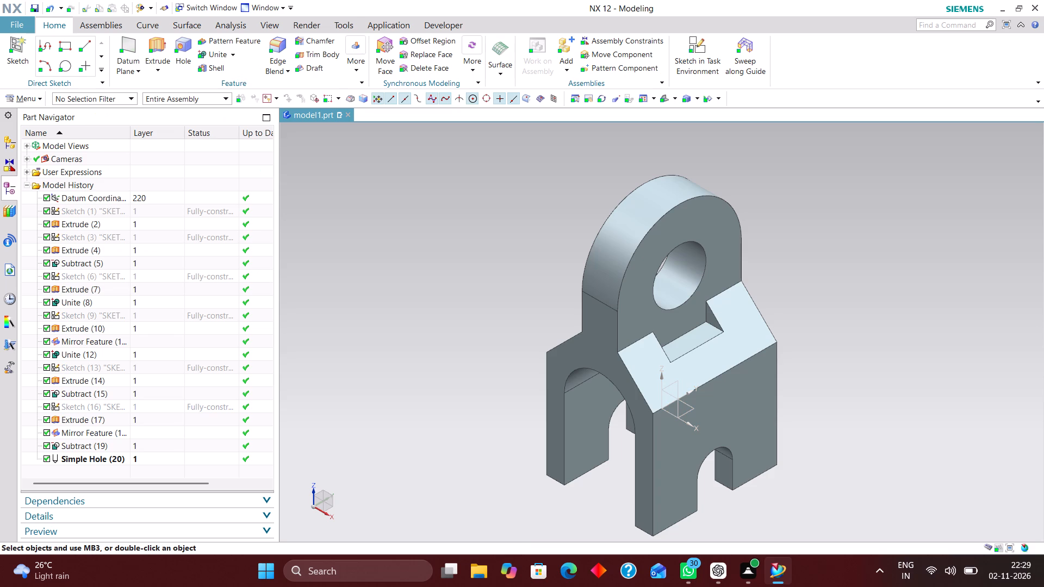
Move the base block's rectangular profile, Sketch (1), to layer 11.
left_click(150, 213)
key("j")
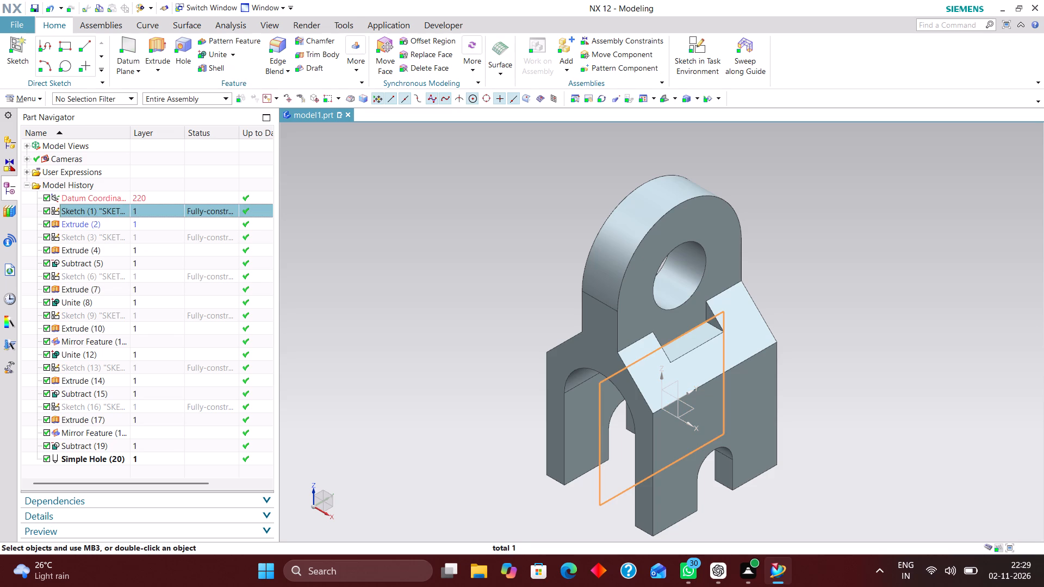
key("ctrl+j")
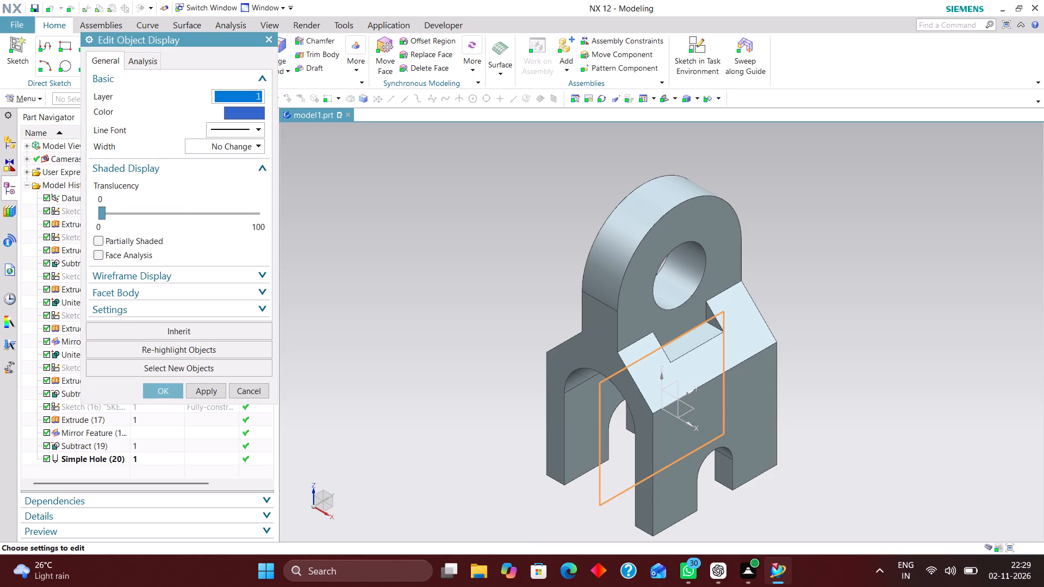
type("11")
key("Return")
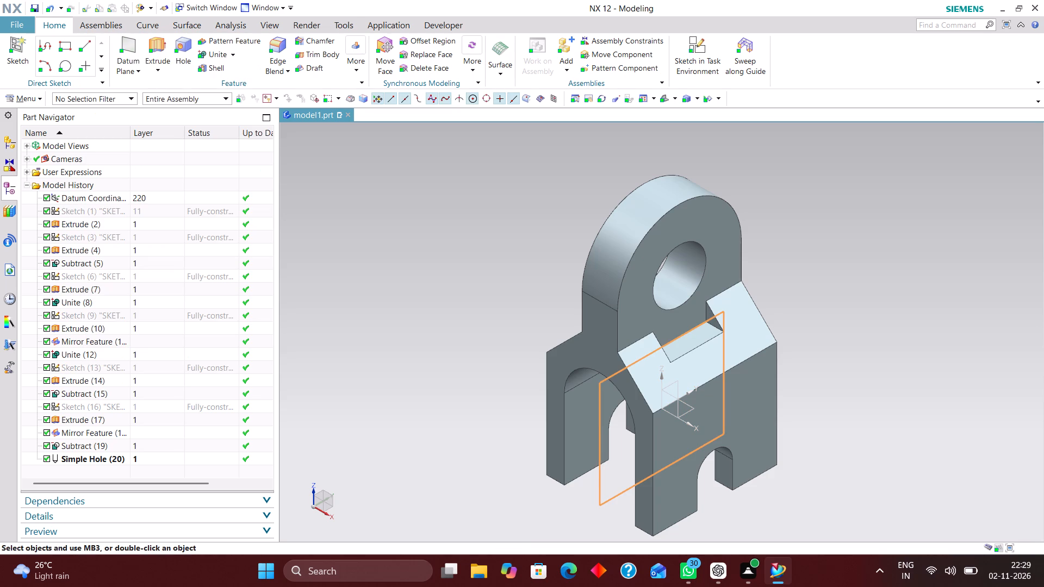
Move the solid bracket body, selected through its base feature Extrude (2), to layer 2.
left_click(169, 223)
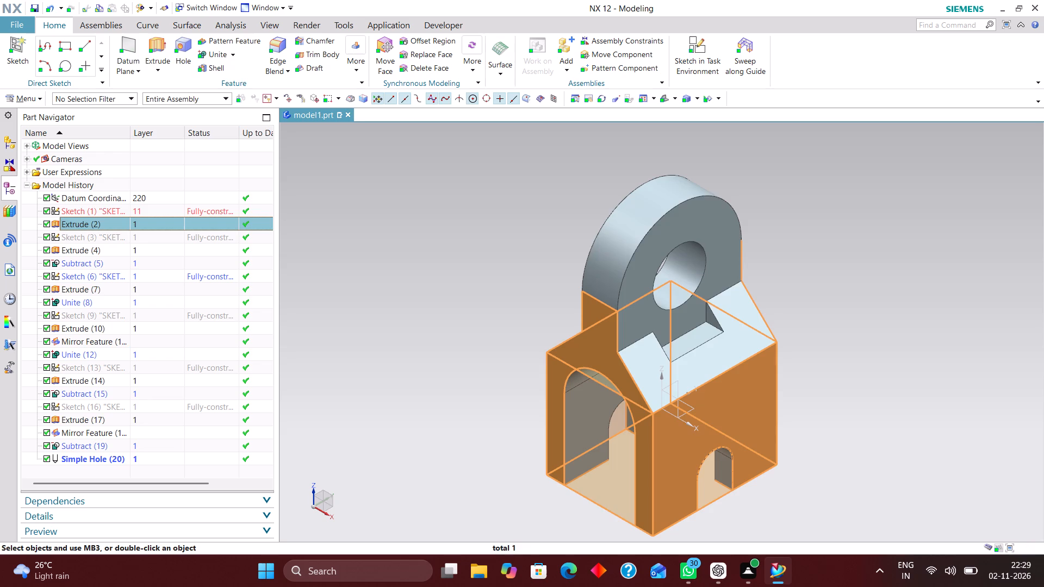
key("ctrl+j")
key("2")
key("Return")
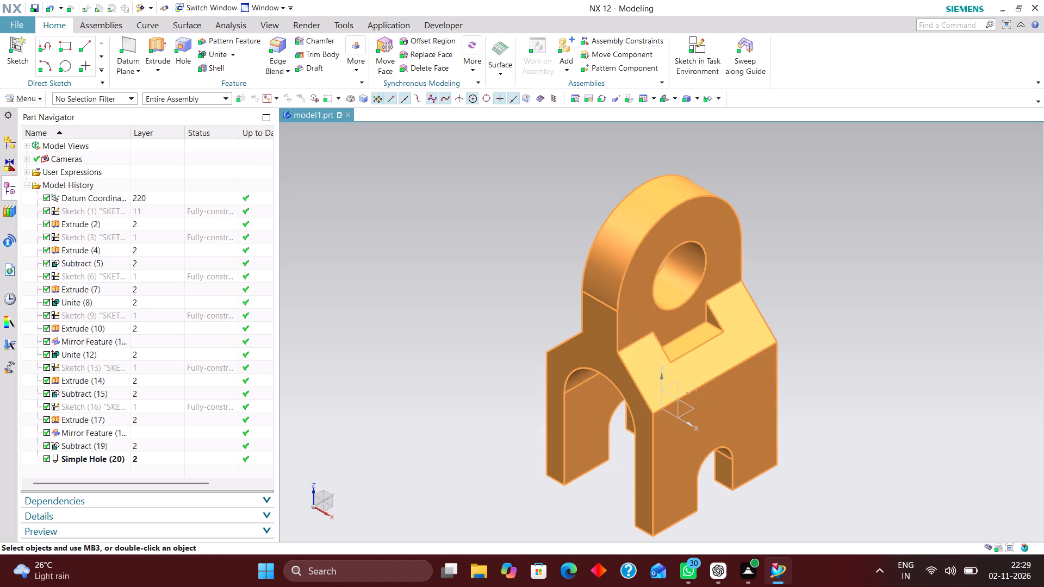
Move the leg slot profile, Sketch (3), to layer 12.
left_click(160, 235)
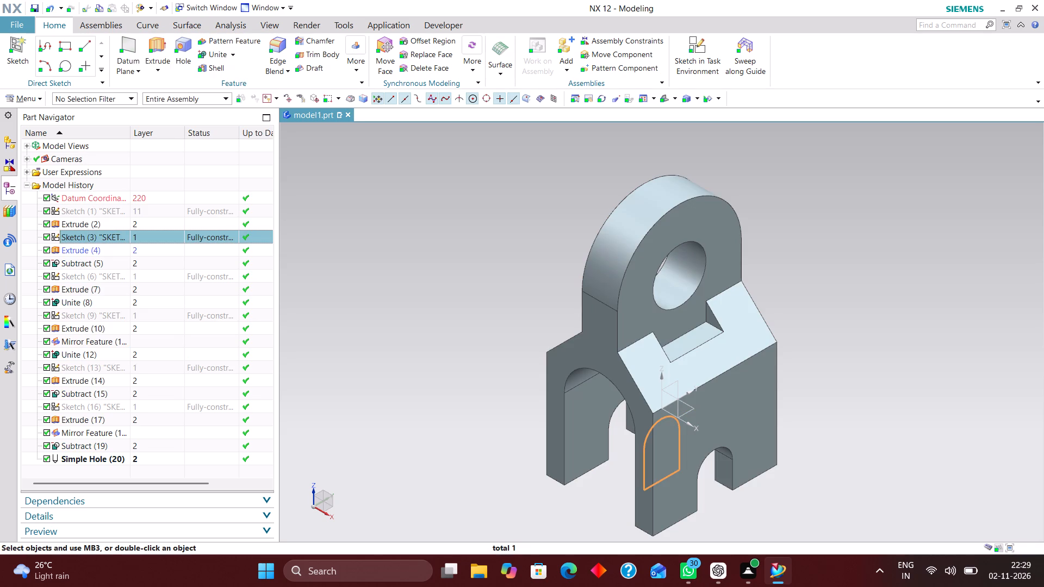
key("ctrl+j")
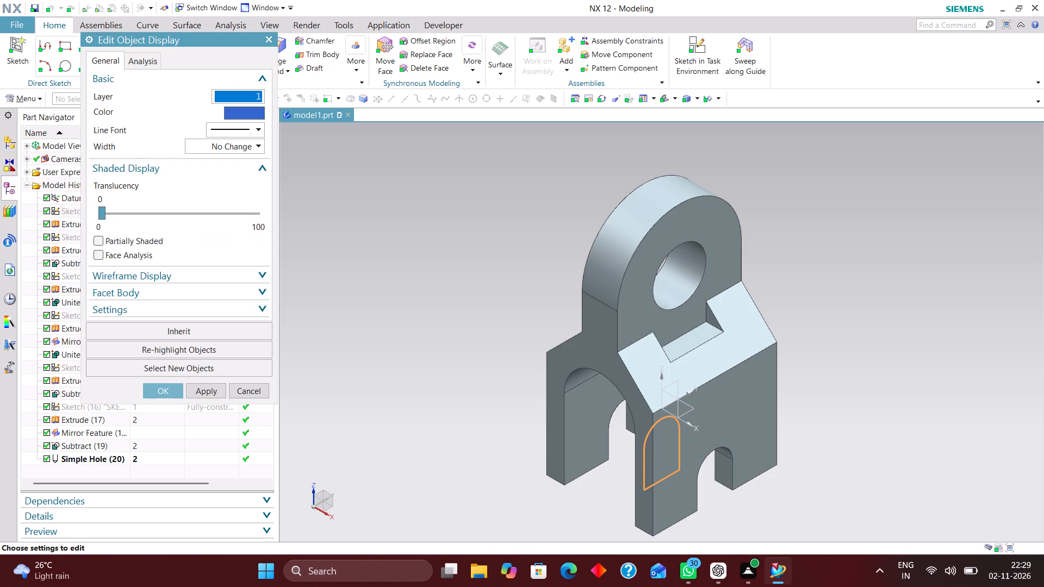
type("12")
key("Return")
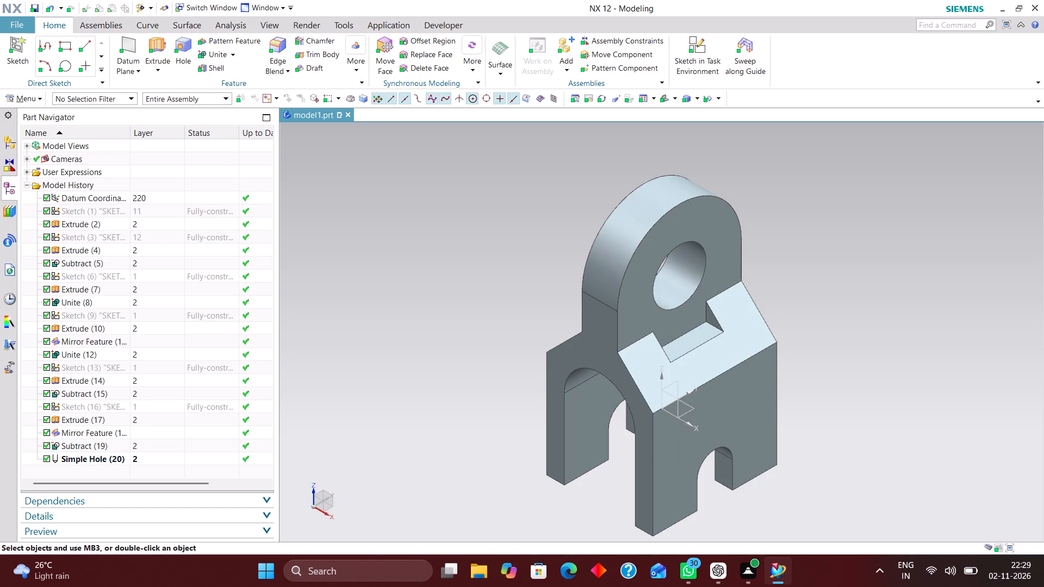
Move the rounded upper lug profile, Sketch (6), to layer 13.
left_click(146, 276)
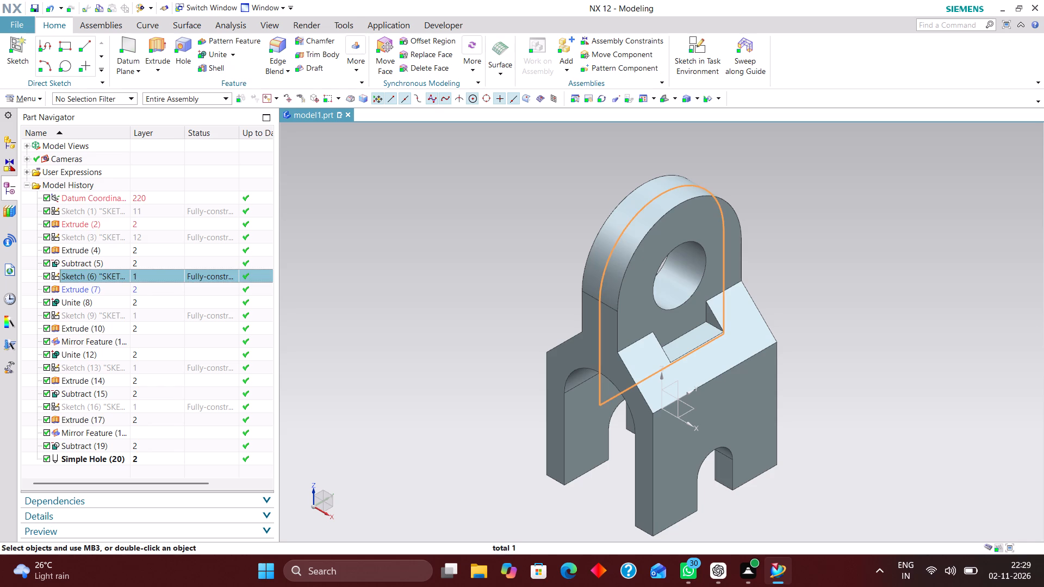
key("ctrl+j")
type("13")
key("Return")
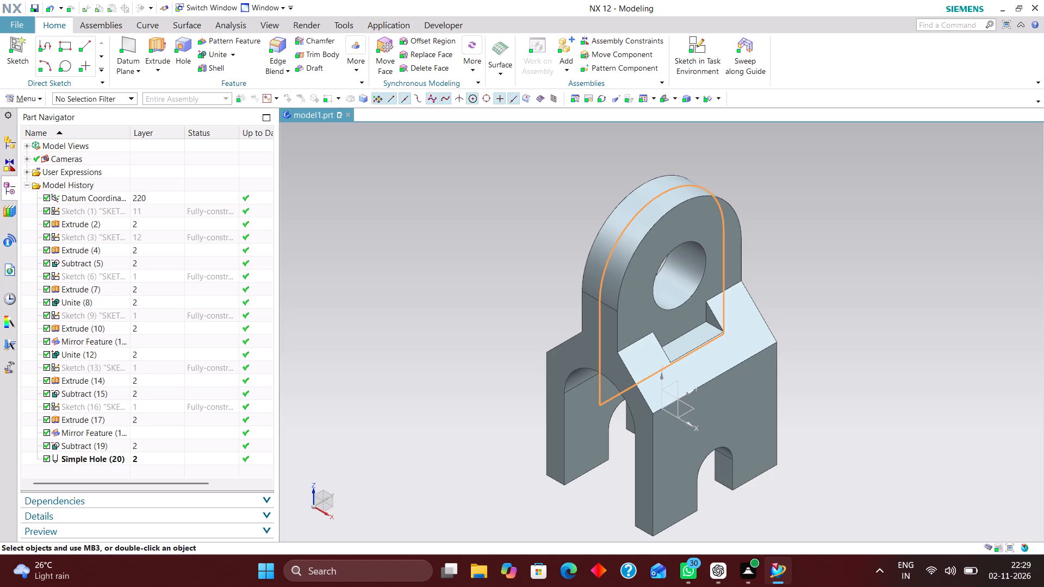
Move the triangular shoulder profile, Sketch (9), to layer 14.
left_click(158, 317)
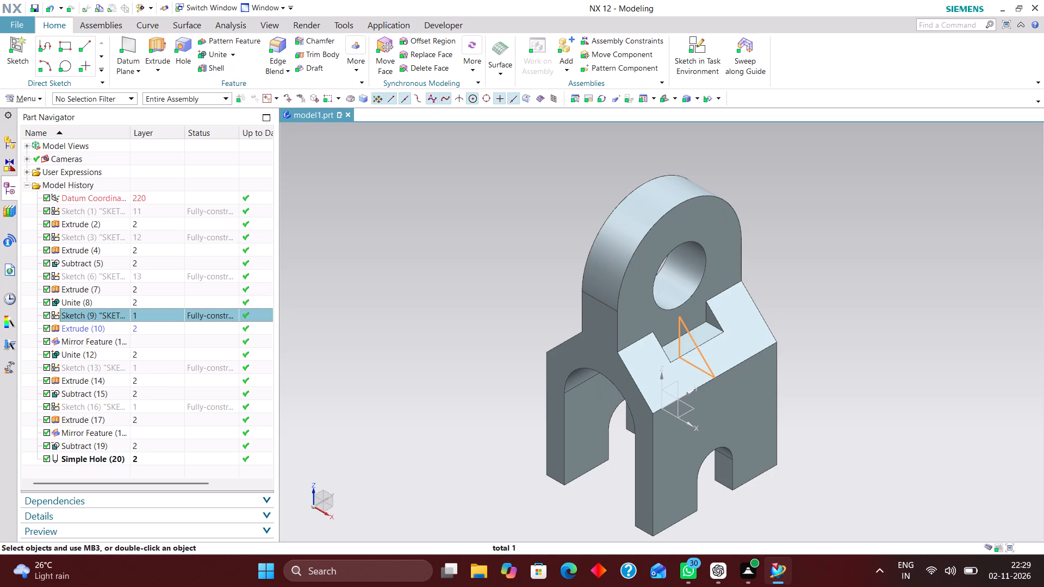
key("ctrl+j")
type("14")
key("Return")
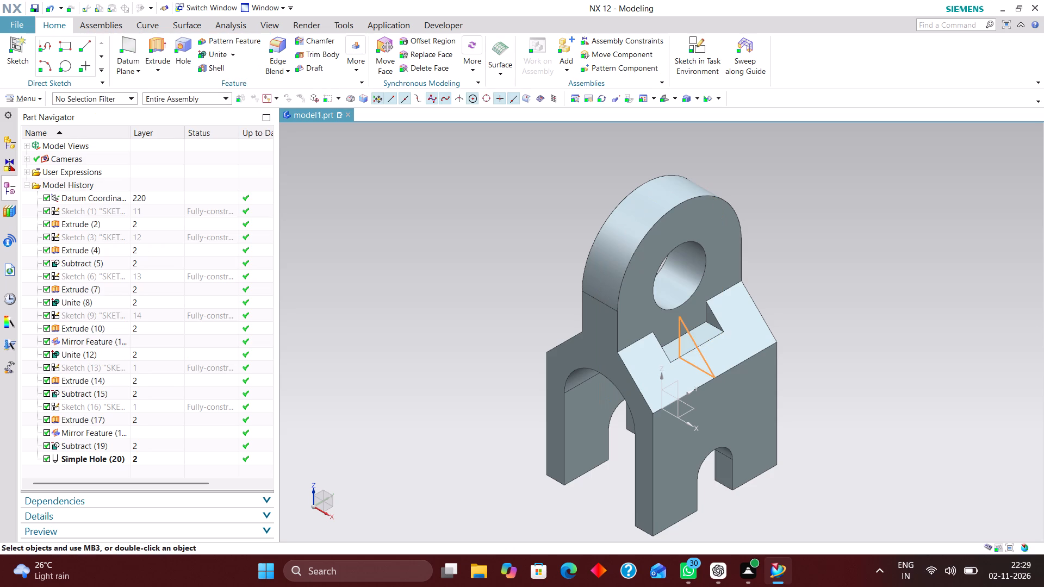
Move the large arched fork opening profile, Sketch (13), to layer 15.
left_click(159, 366)
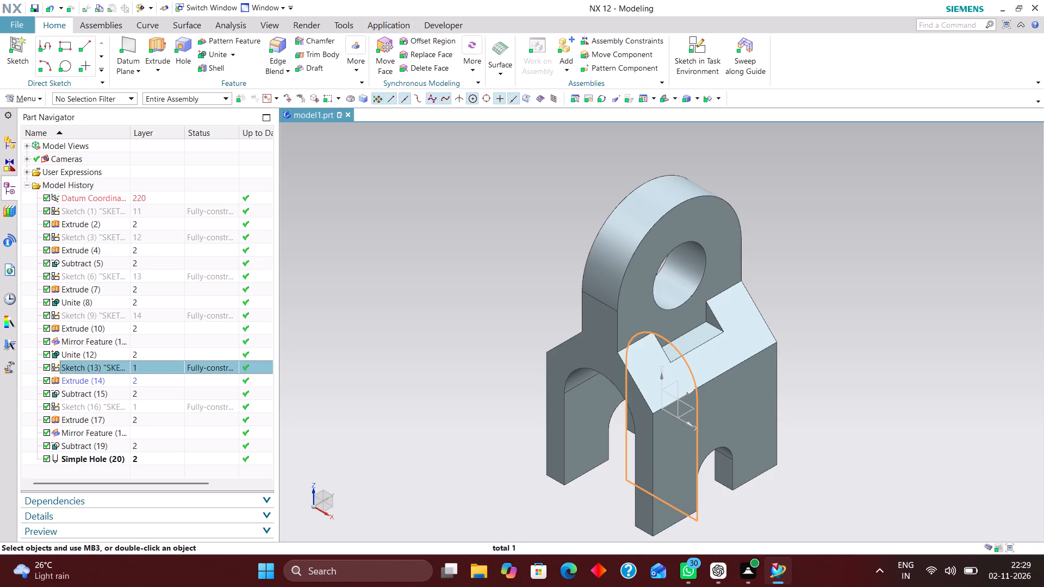
key("ctrl+j")
type("15")
key("Return")
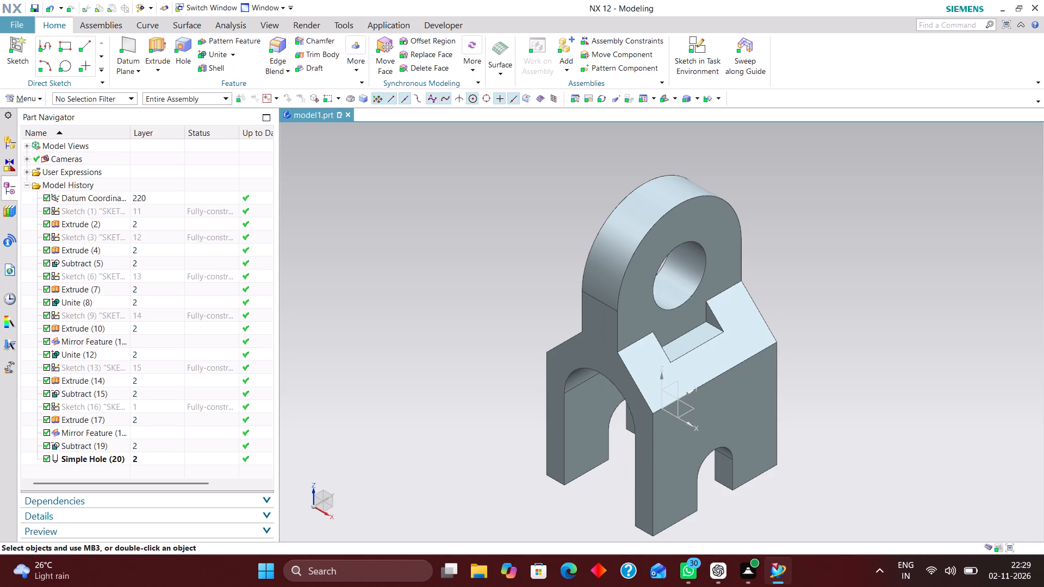
Move the rectangular shoulder notch profile, Sketch (16), to layer 16.
left_click(157, 408)
key("ctrl+j")
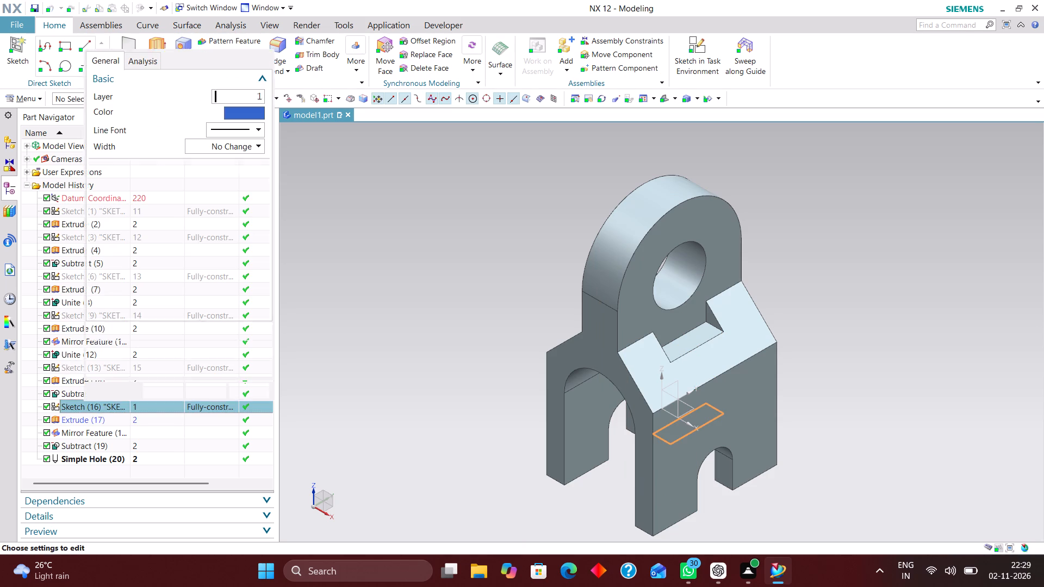
type("16")
key("Return")
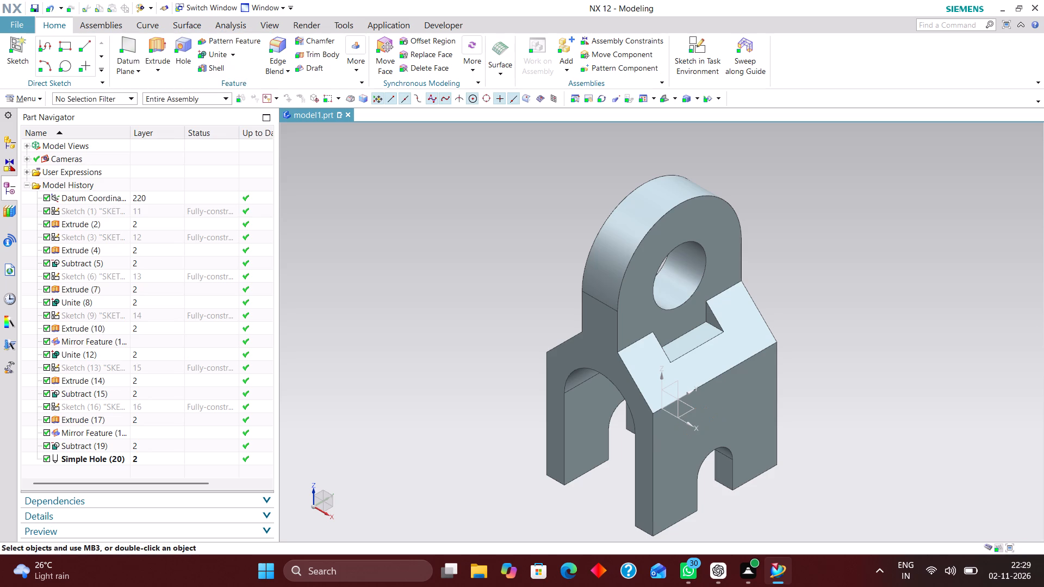
Examine the bracket model from several angles, covering the upper lug, pivot hole, shoulder notches and leg openings.
scroll(160, 351, "down", 4)
left_click(666, 99)
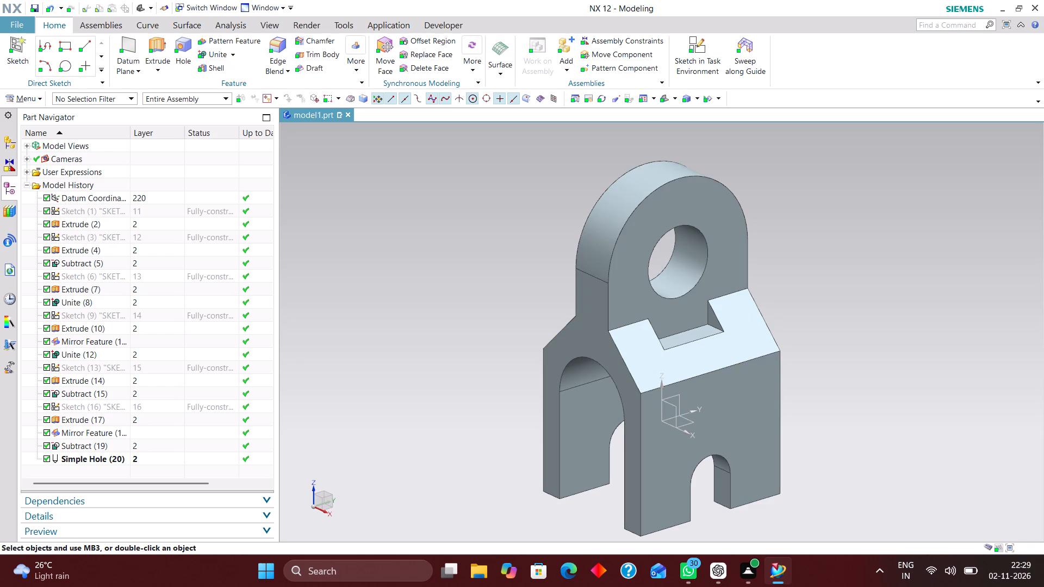
middle_click_drag(523, 217, 533, 213)
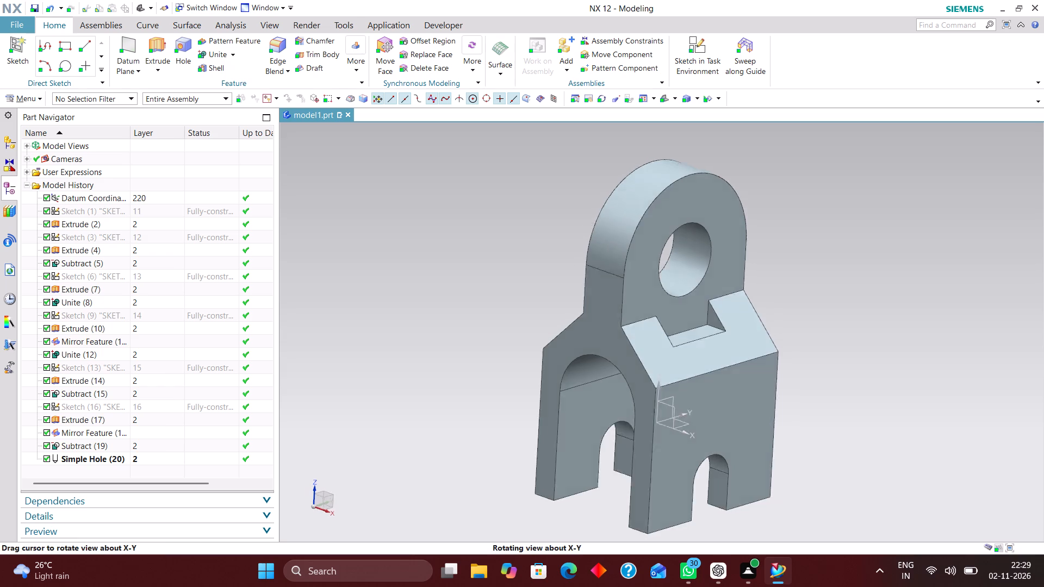
middle_click_drag(533, 213, 508, 215)
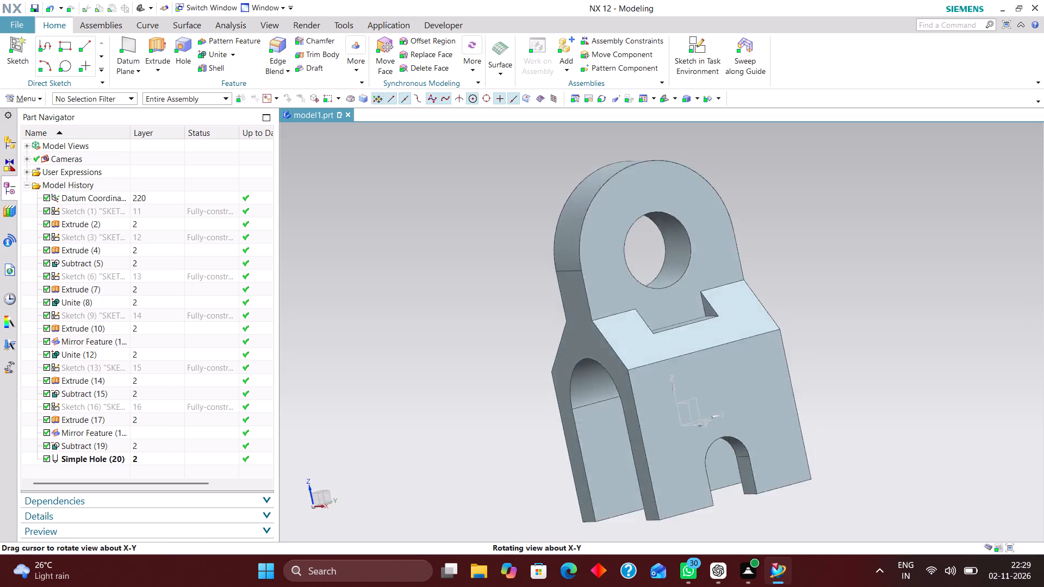
middle_click_drag(508, 215, 502, 281)
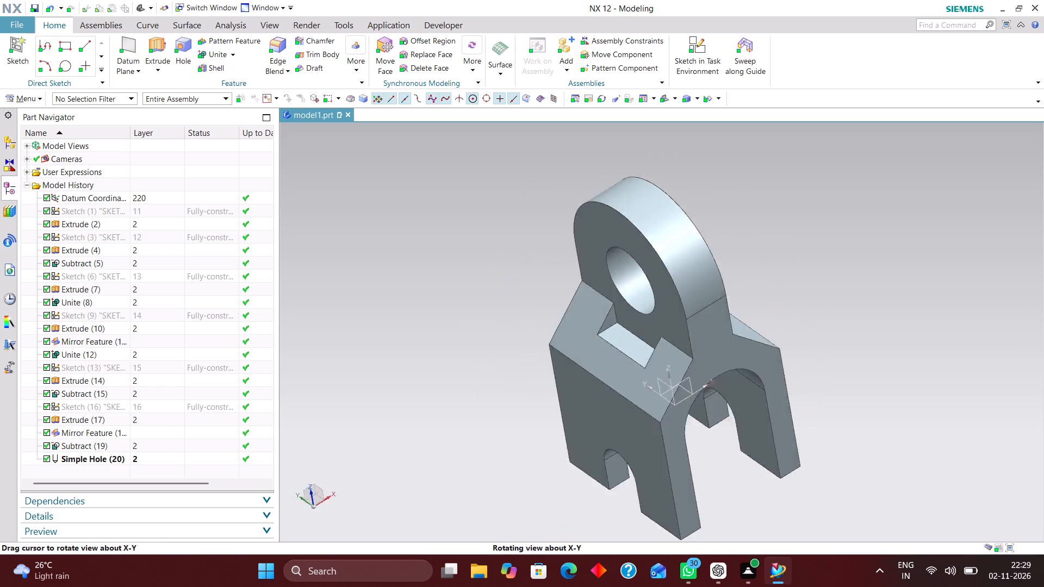
middle_click_drag(502, 281, 412, 291)
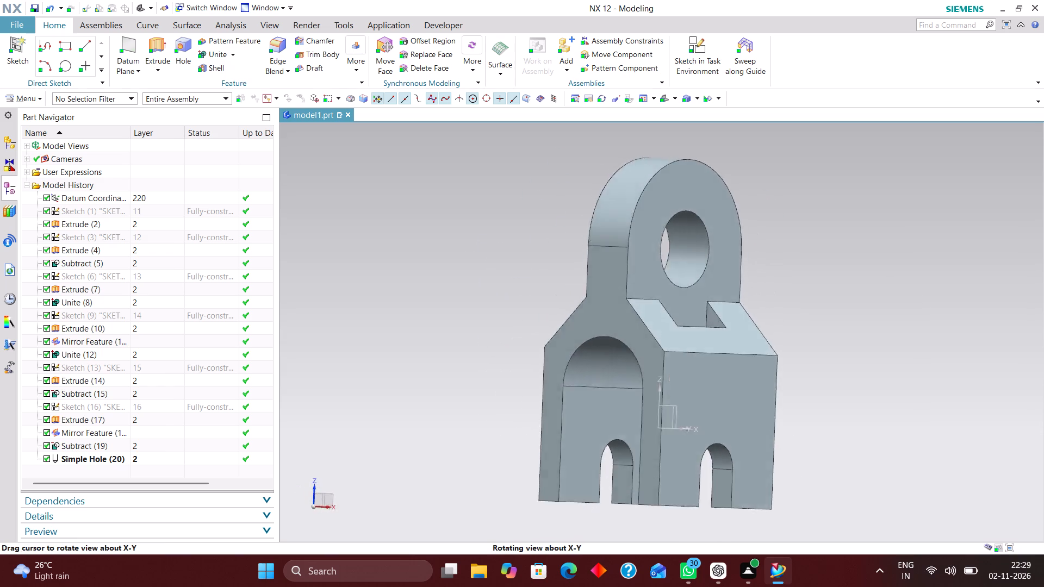
middle_click_drag(412, 291, 431, 303)
scroll(440, 293, "up", 1)
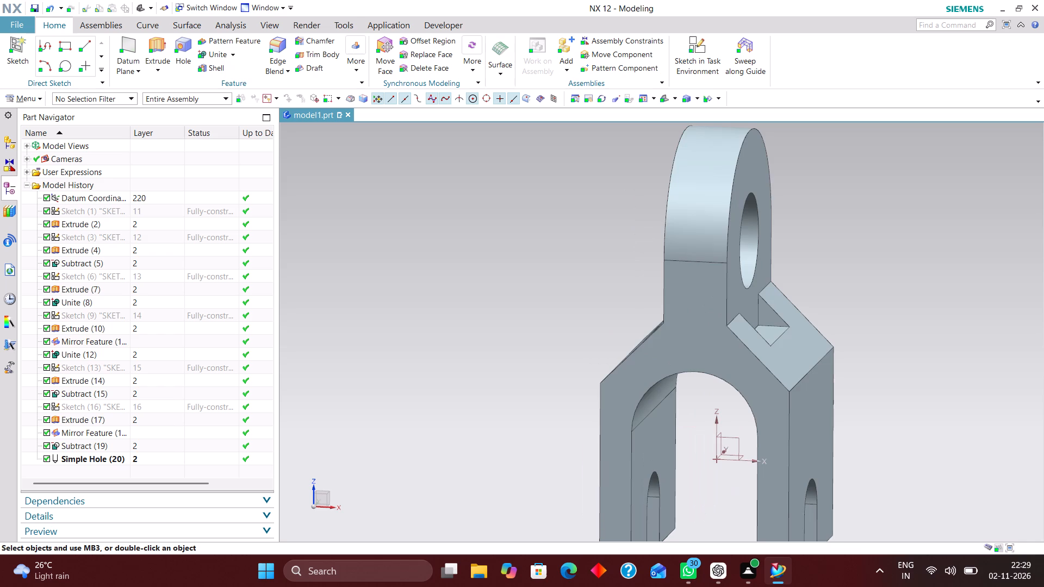
left_click(662, 95)
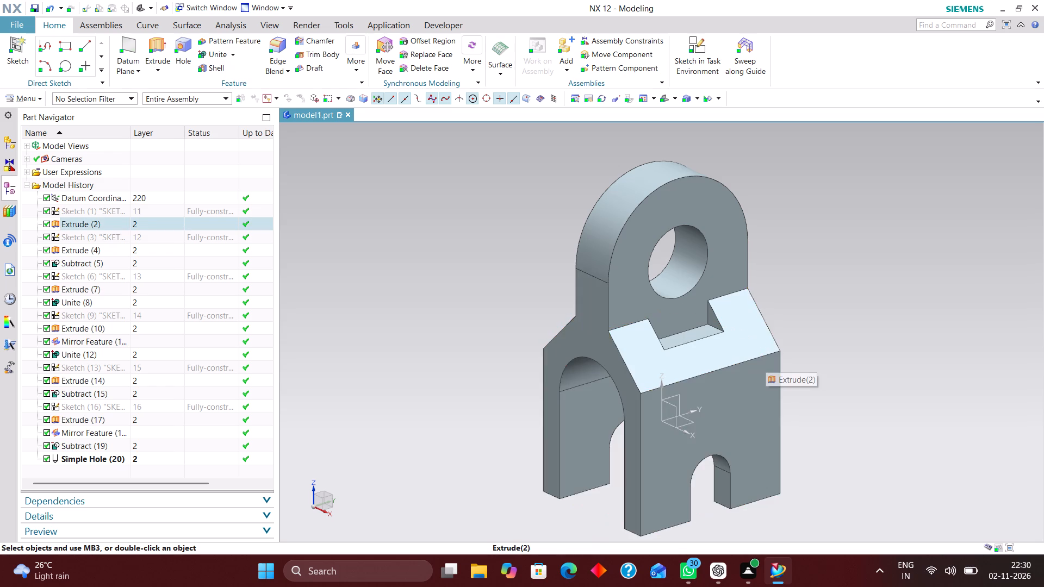
scroll(740, 362, "down", 2)
scroll(757, 358, "up", 1)
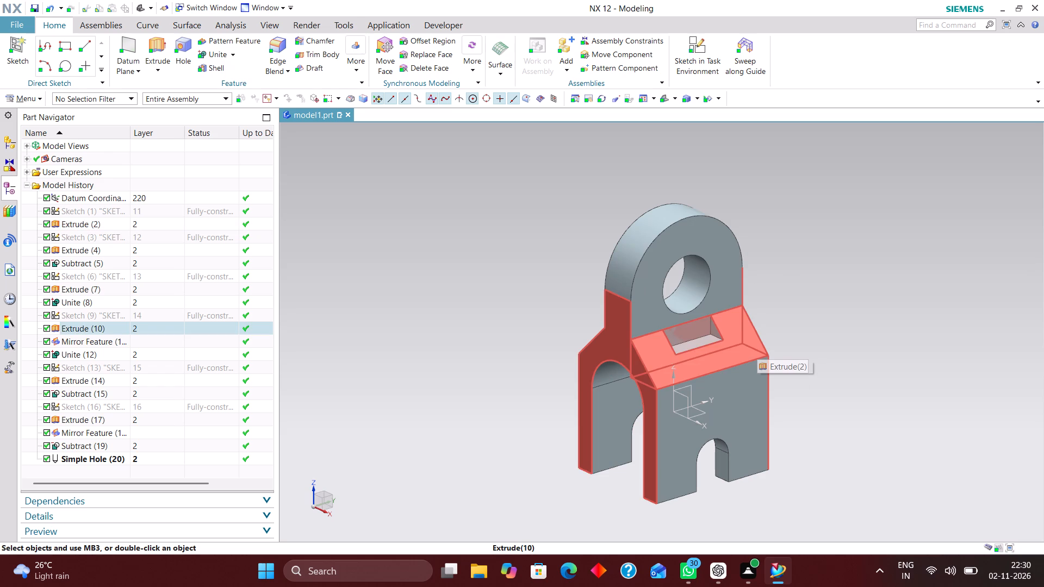
scroll(757, 345, "up", 1)
scroll(734, 346, "down", 2)
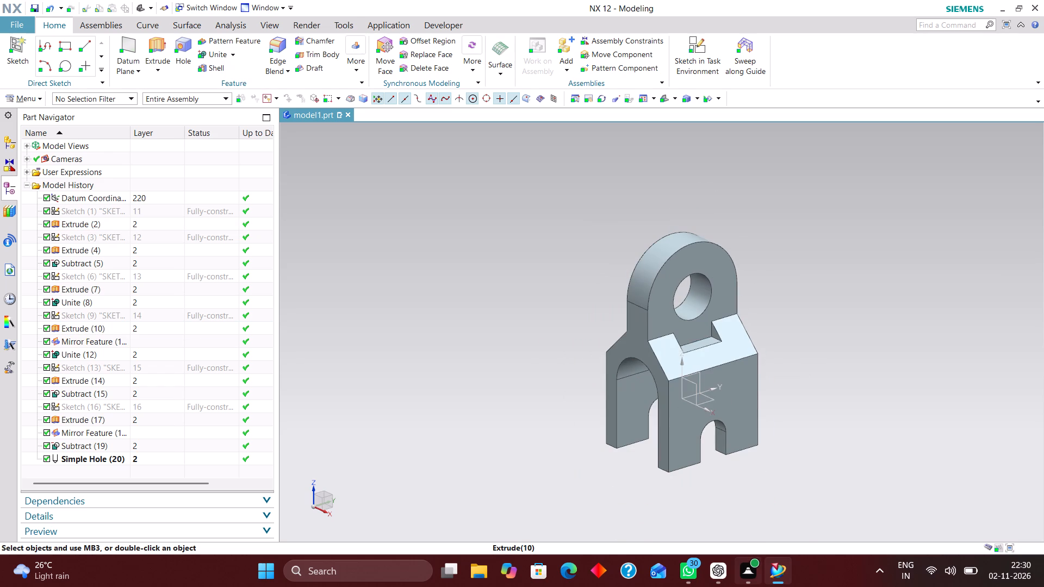
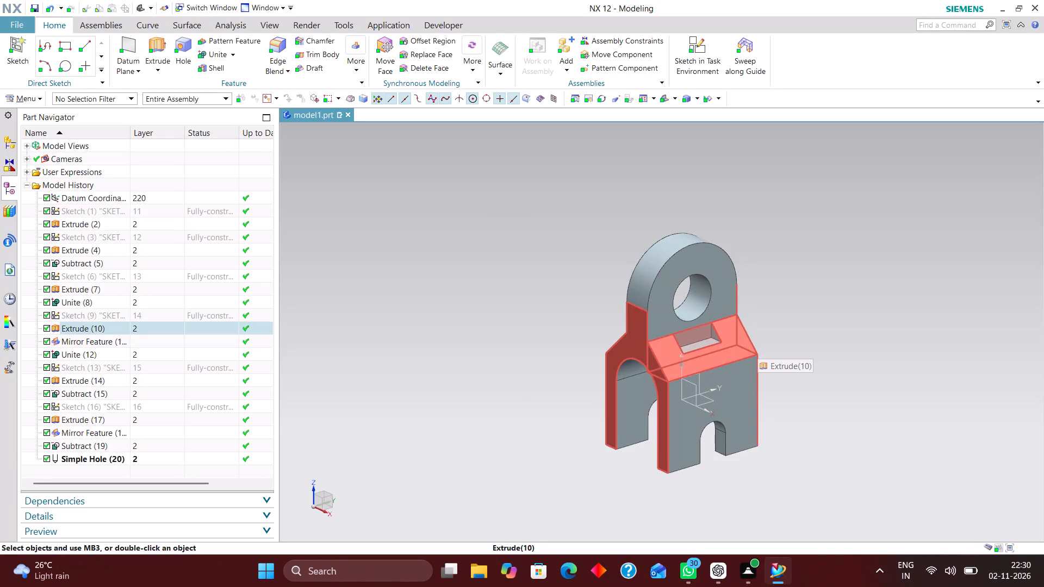
Assign the Cornflower blue feature face color to the bracket's main body extrusion, Extrude (2).
scroll(141, 404, "down", 3)
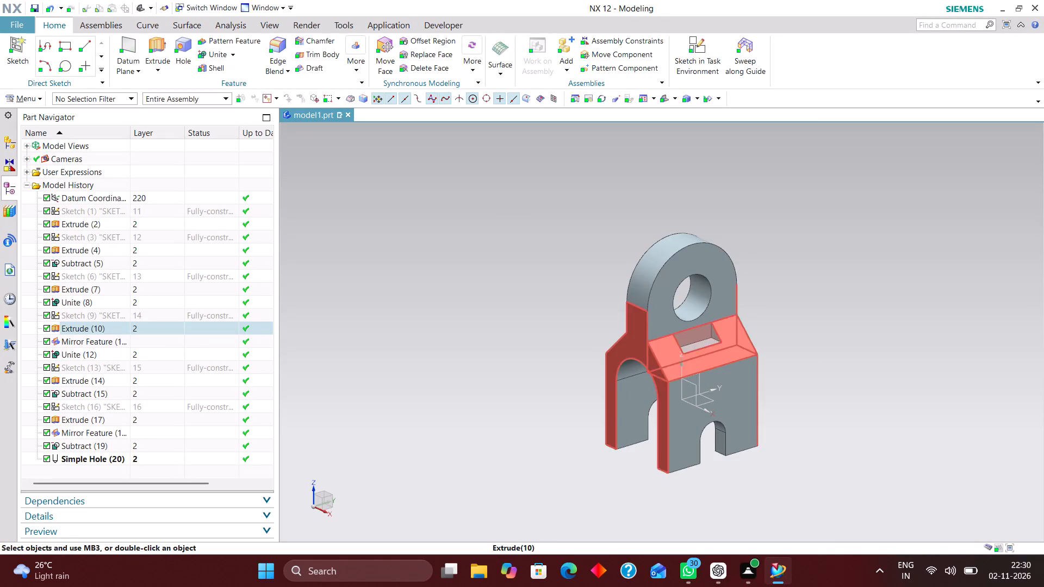
right_click(681, 409)
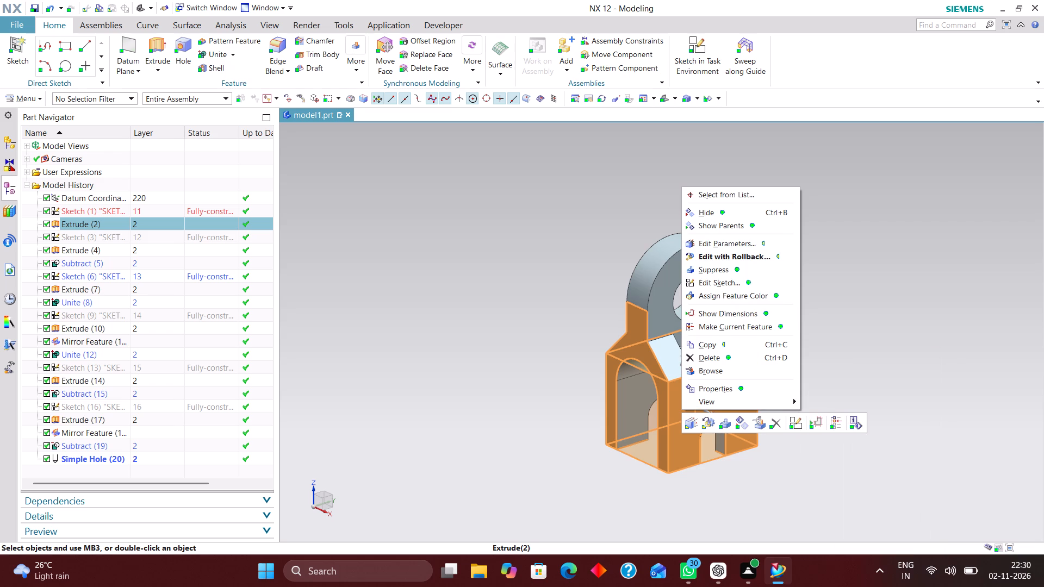
left_click(738, 297)
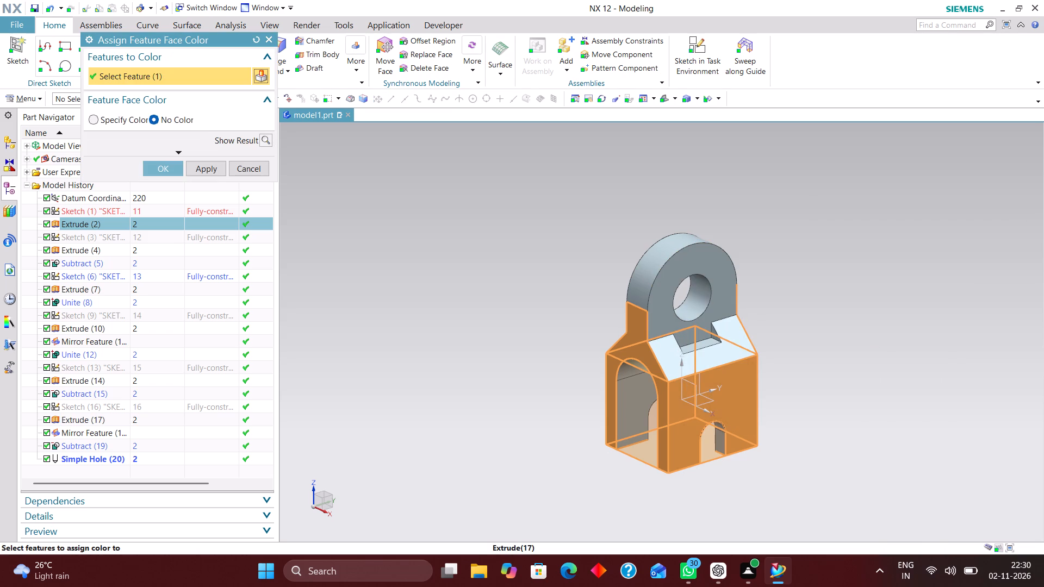
left_click(95, 118)
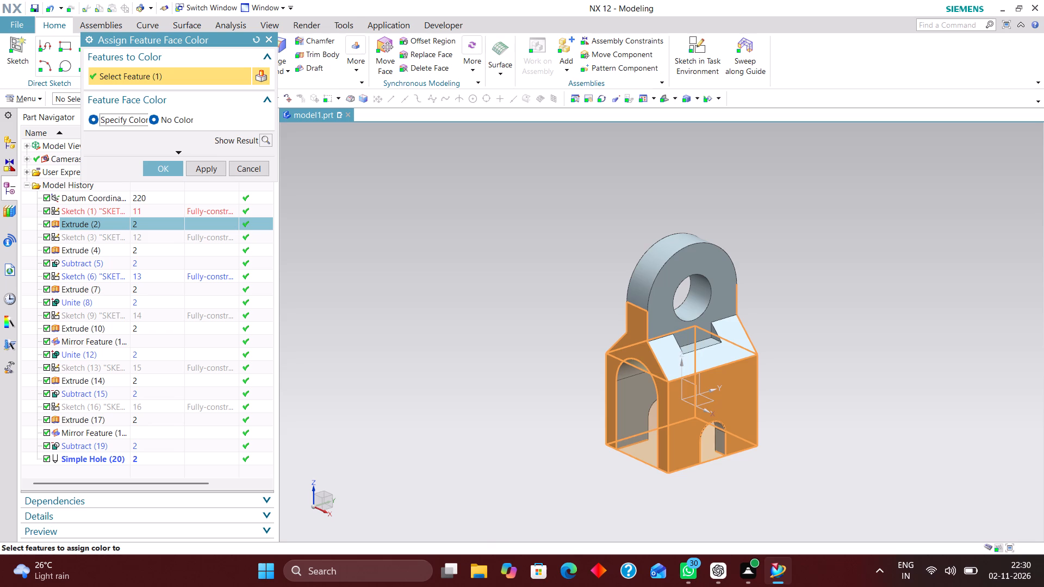
left_click(258, 138)
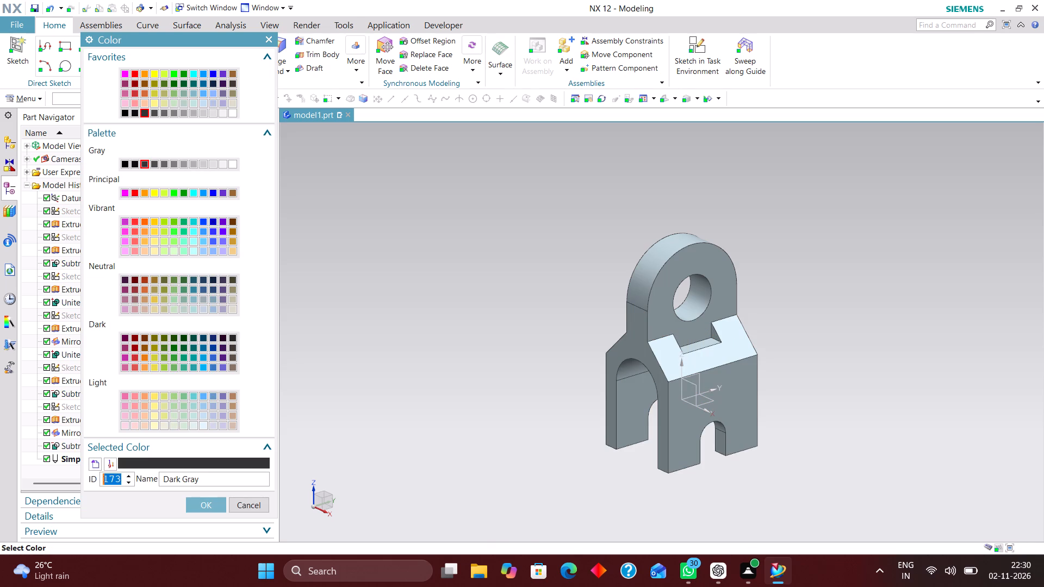
scroll(208, 151, "up", 2)
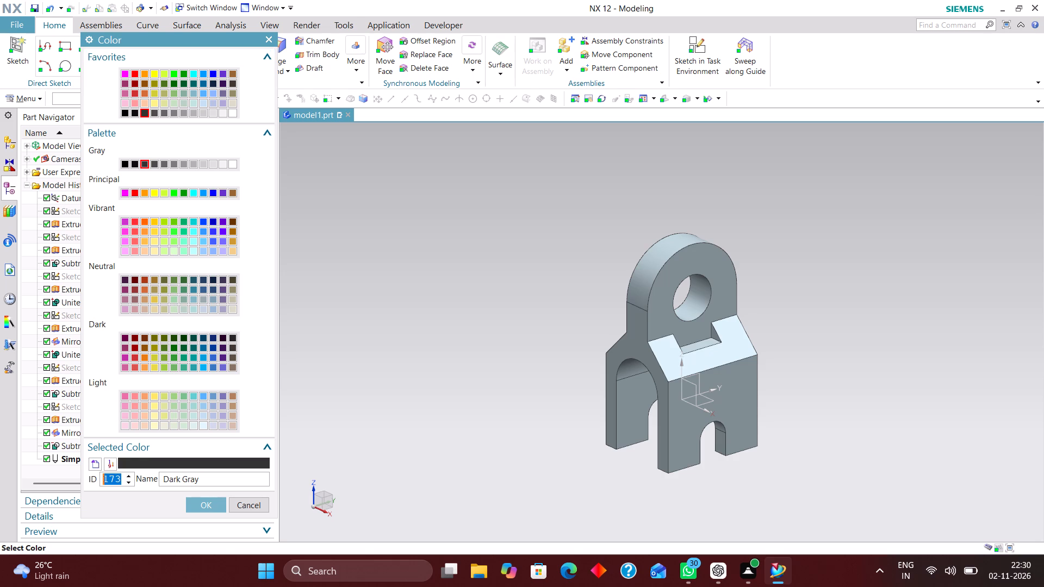
left_click(202, 74)
left_click(206, 506)
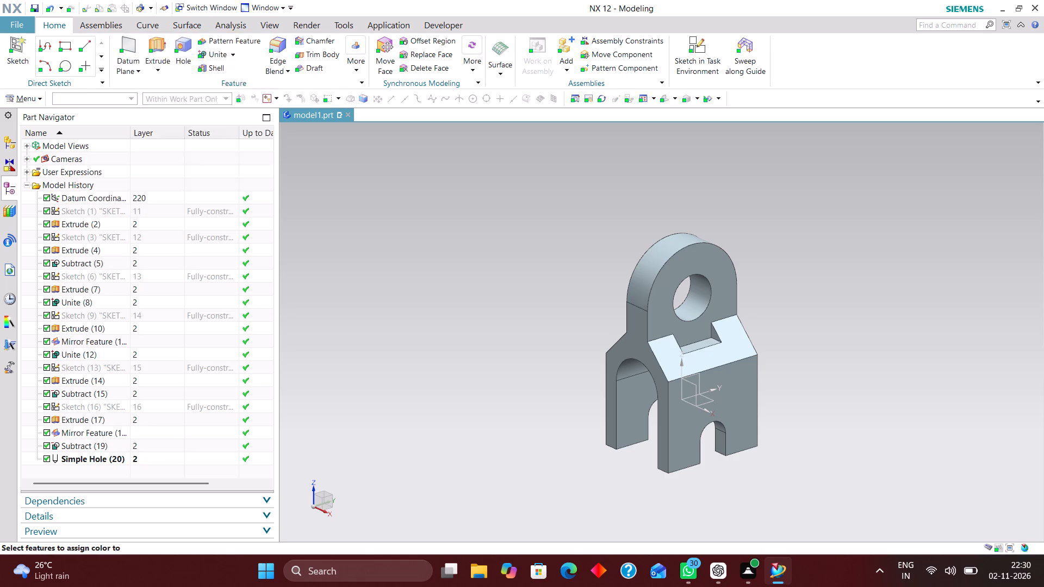
left_click(204, 184)
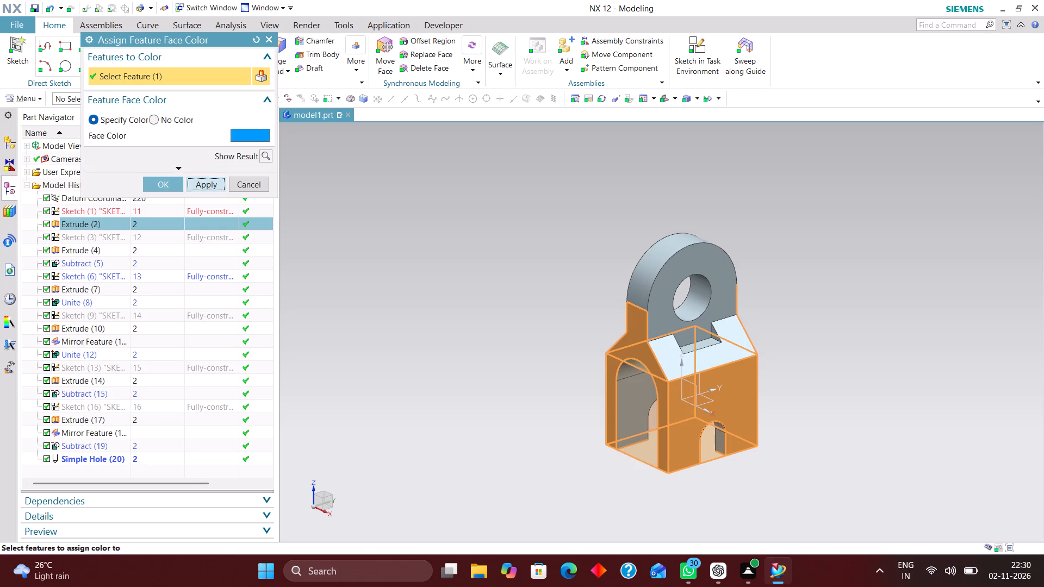
middle_click_drag(744, 330, 762, 298)
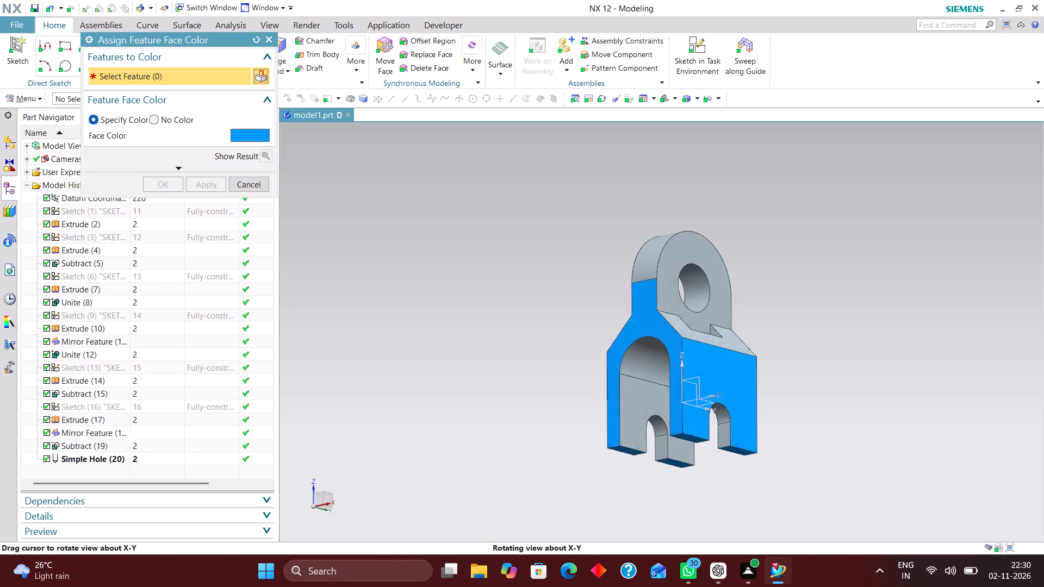
middle_click_drag(762, 298, 764, 312)
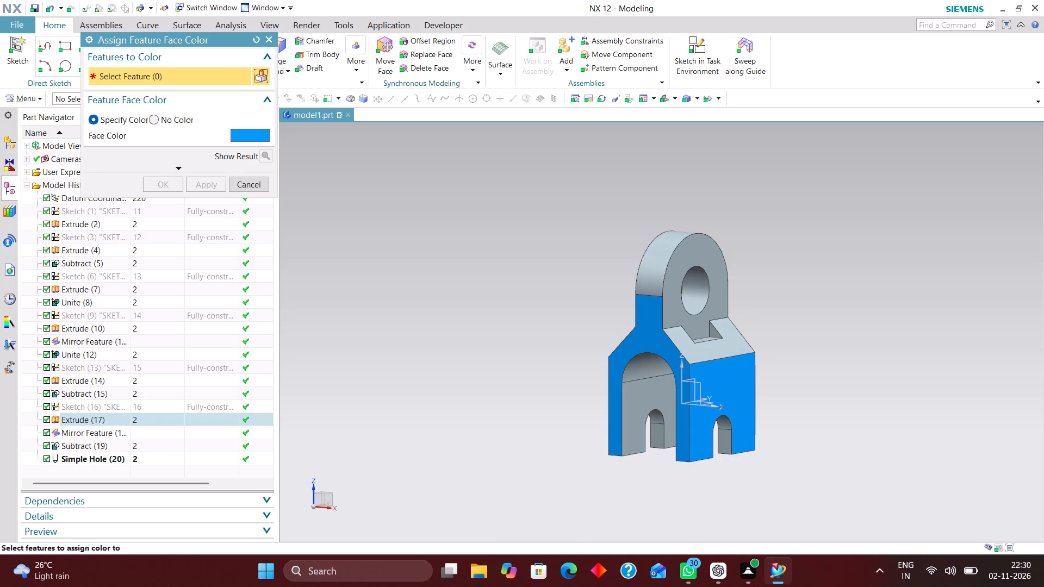
left_click(249, 180)
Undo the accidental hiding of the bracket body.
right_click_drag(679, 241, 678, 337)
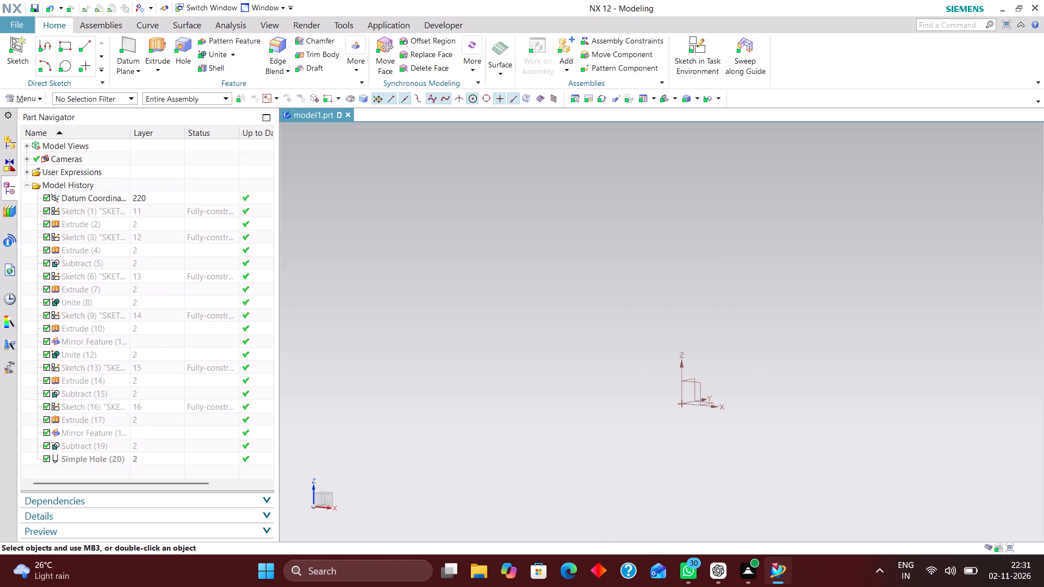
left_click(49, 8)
Assign the Deep Brown feature face color to the rectangular shoulder notch extrusion, Extrude (17), which includes the adjoining lug face.
middle_click_drag(755, 297, 728, 292)
scroll(724, 296, "up", 1)
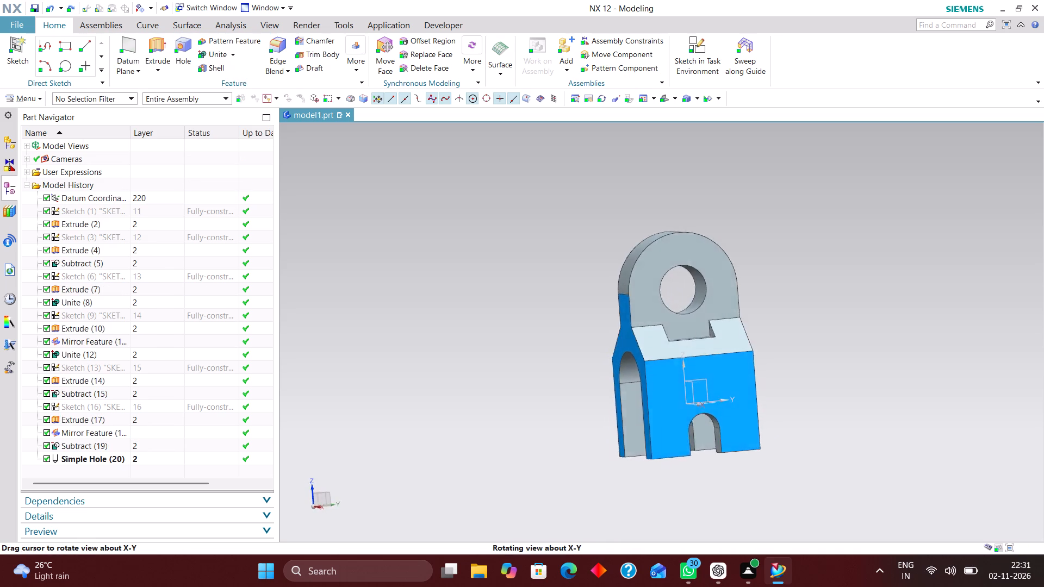
middle_click_drag(728, 292, 741, 299)
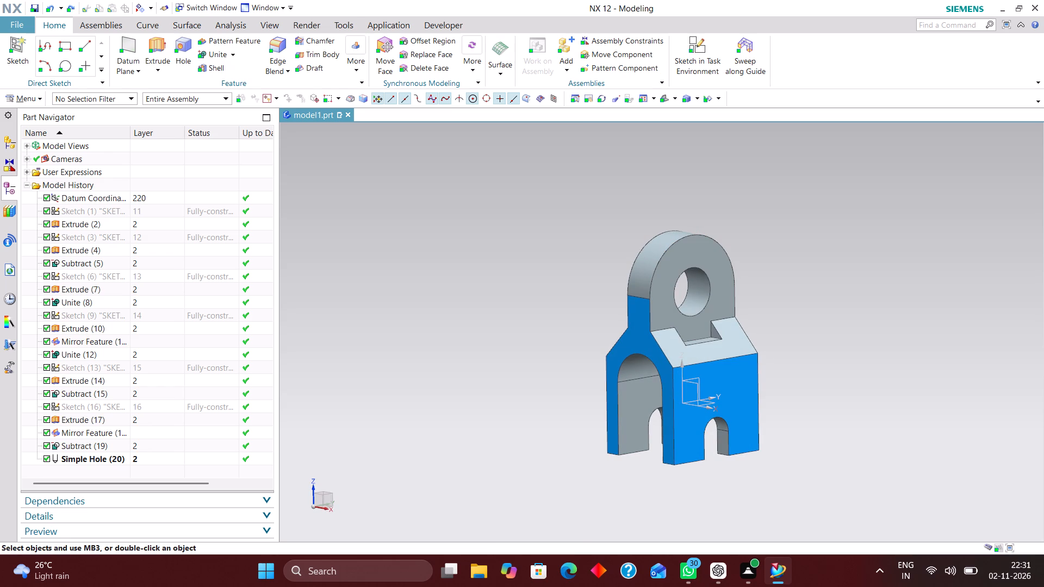
middle_click_drag(559, 214, 582, 213)
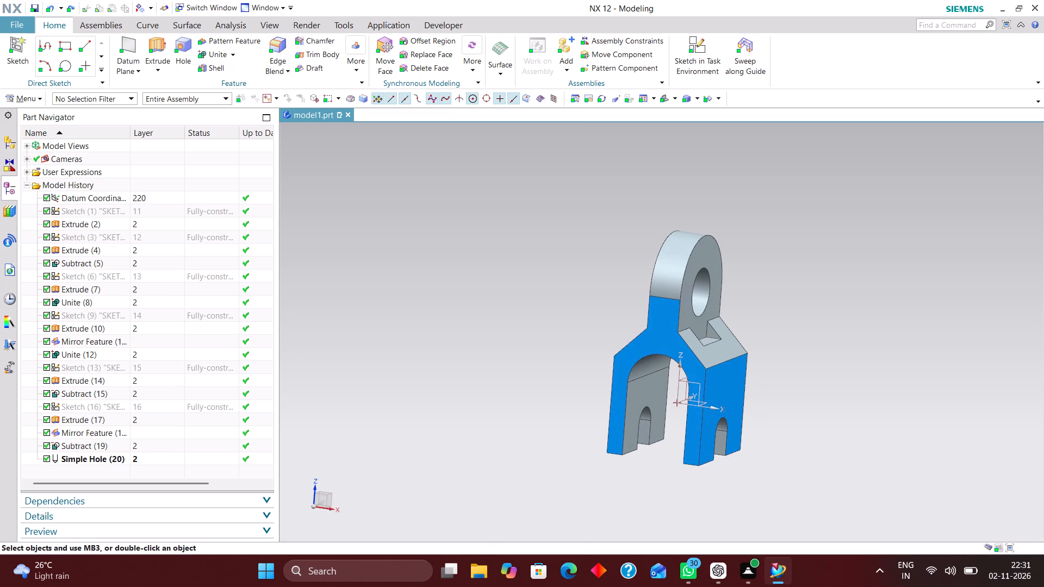
left_click(663, 97)
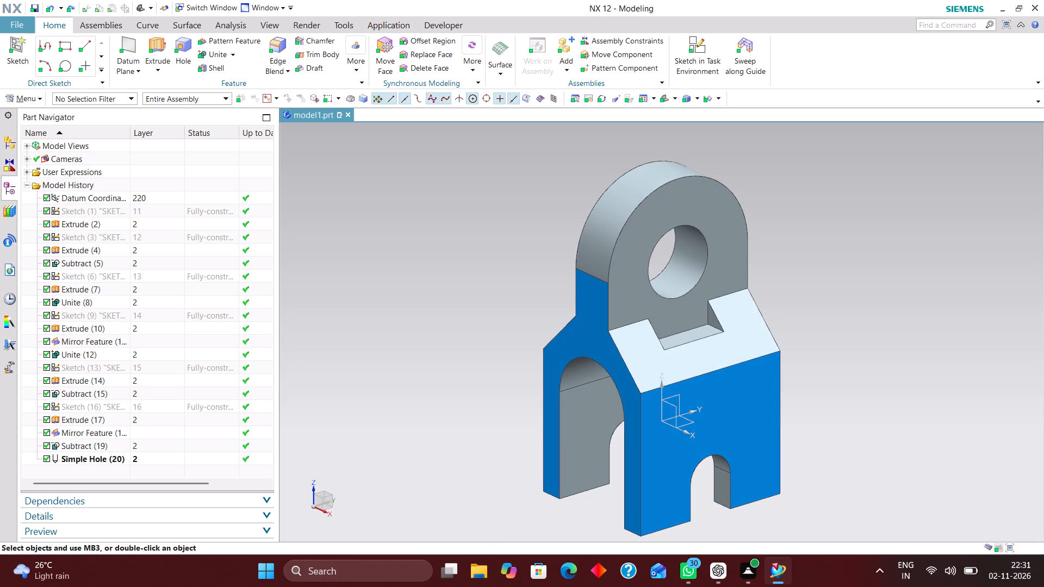
scroll(485, 341, "down", 1)
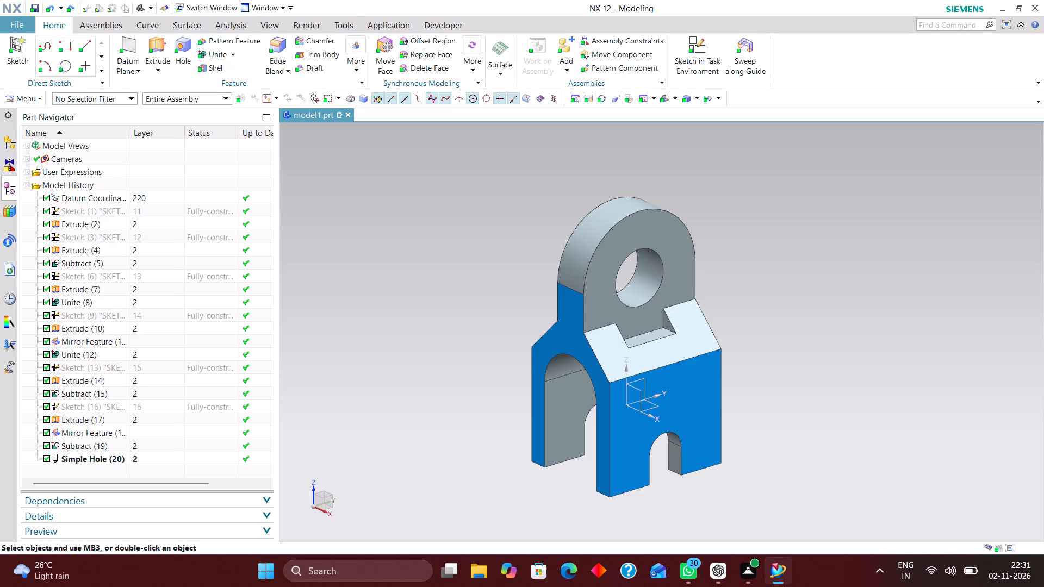
right_click(611, 249)
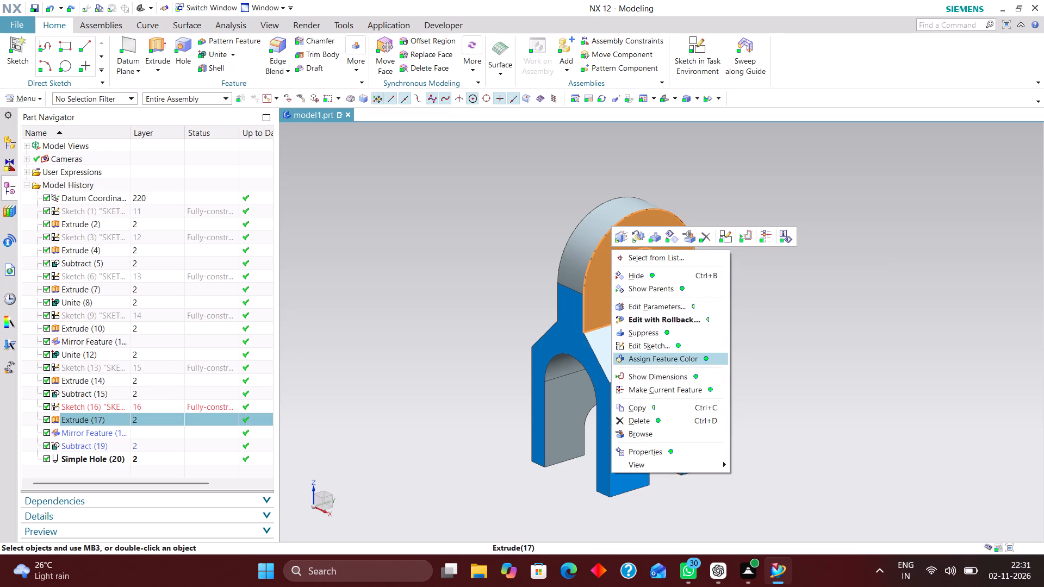
left_click(687, 357)
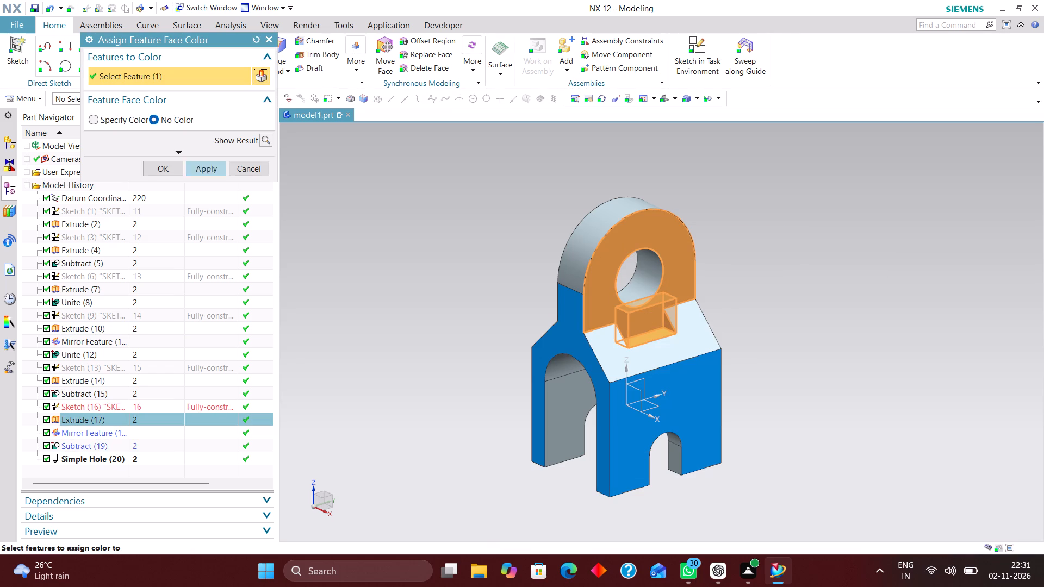
left_click(96, 119)
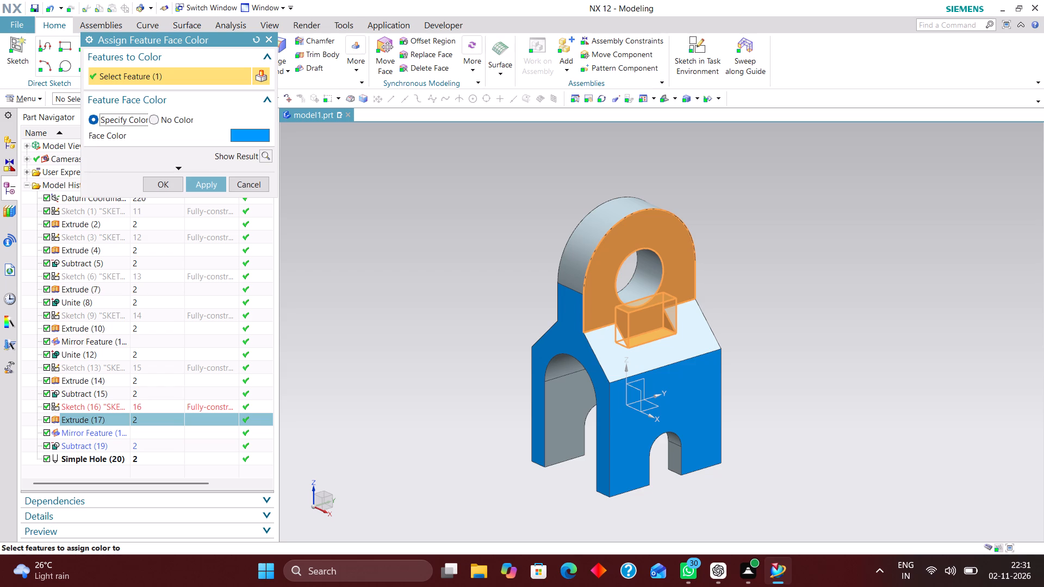
left_click(253, 138)
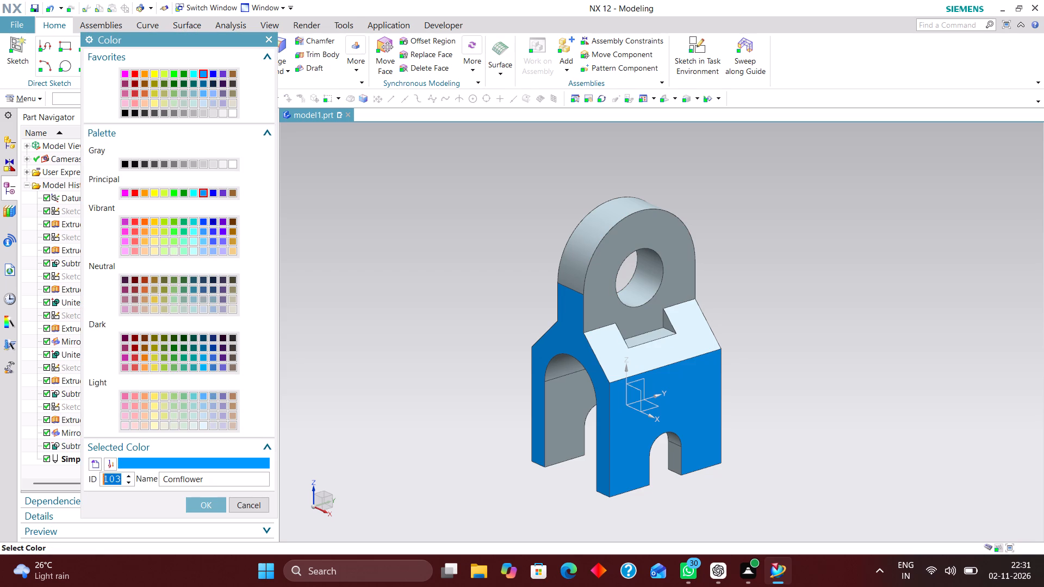
left_click(232, 220)
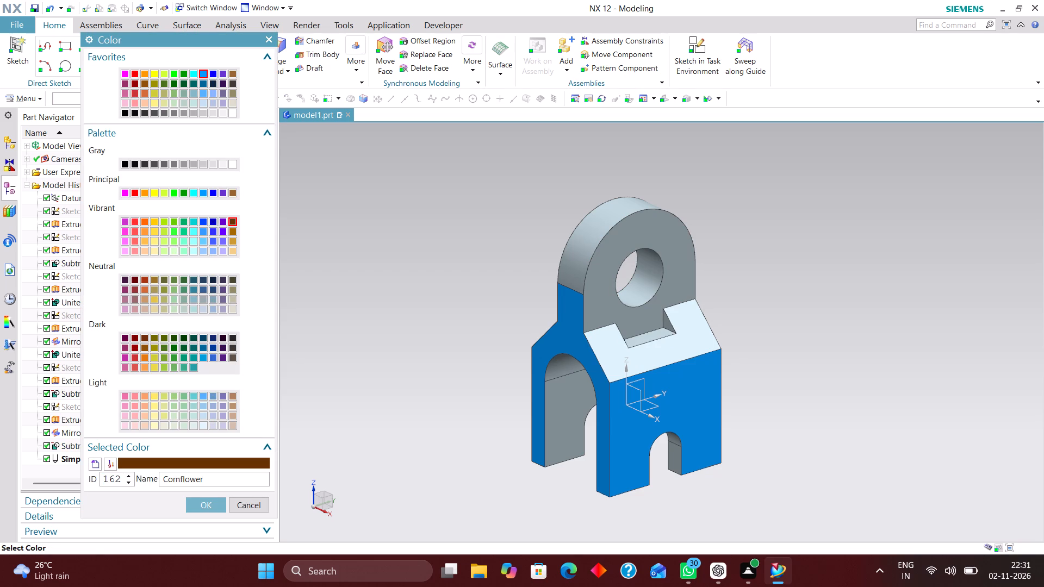
left_click(206, 505)
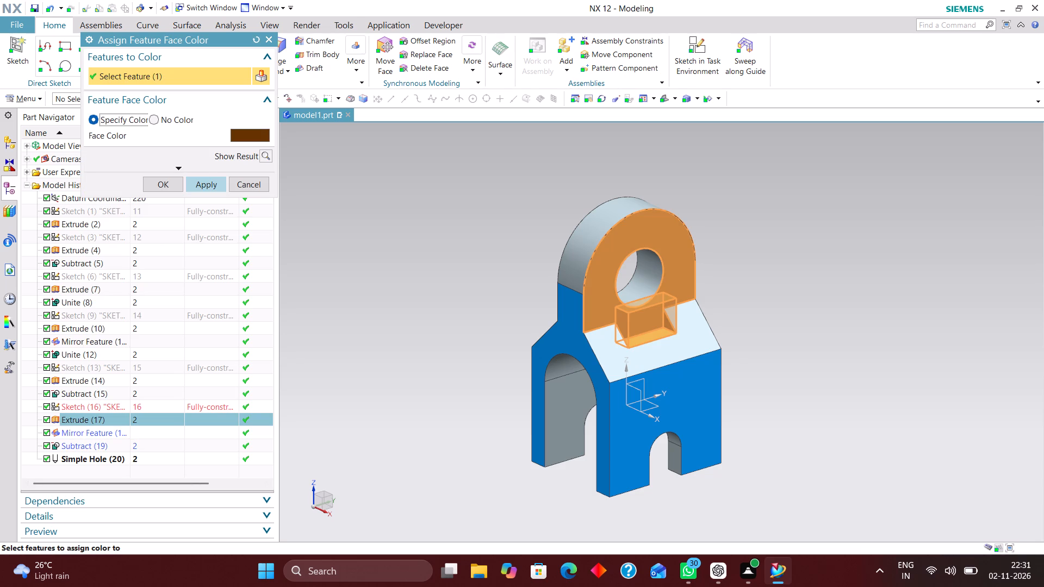
left_click(214, 186)
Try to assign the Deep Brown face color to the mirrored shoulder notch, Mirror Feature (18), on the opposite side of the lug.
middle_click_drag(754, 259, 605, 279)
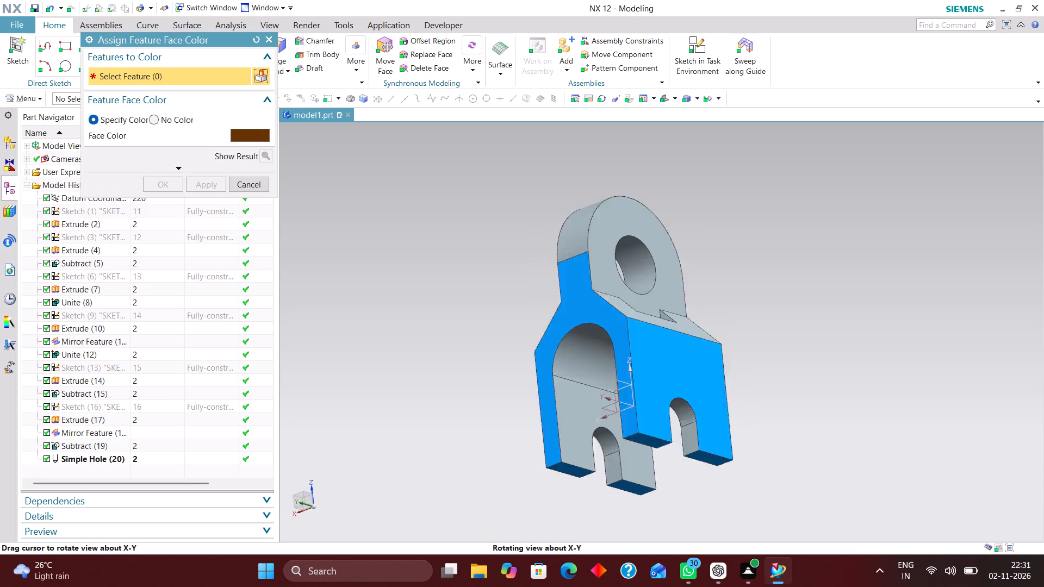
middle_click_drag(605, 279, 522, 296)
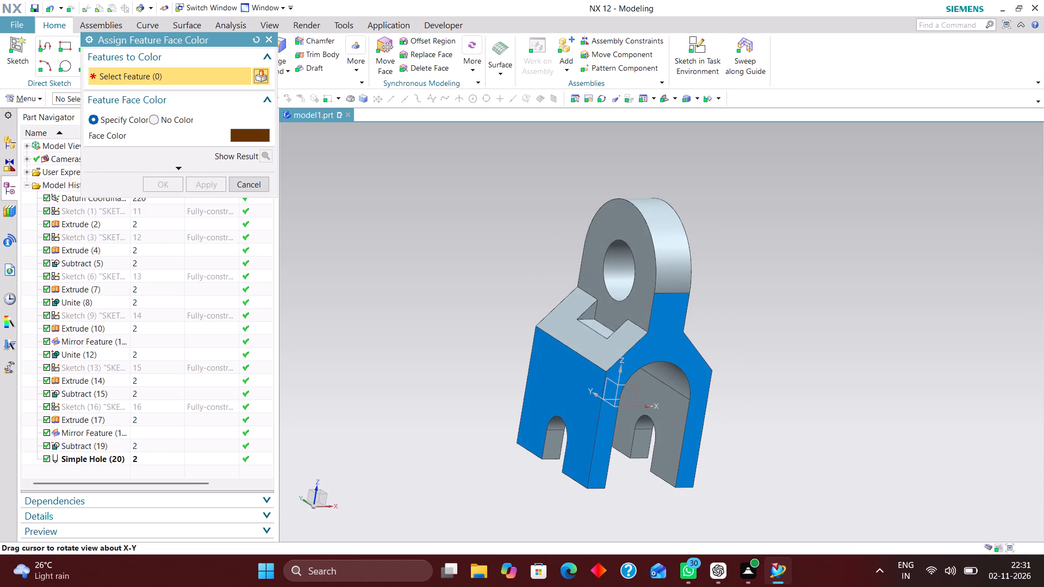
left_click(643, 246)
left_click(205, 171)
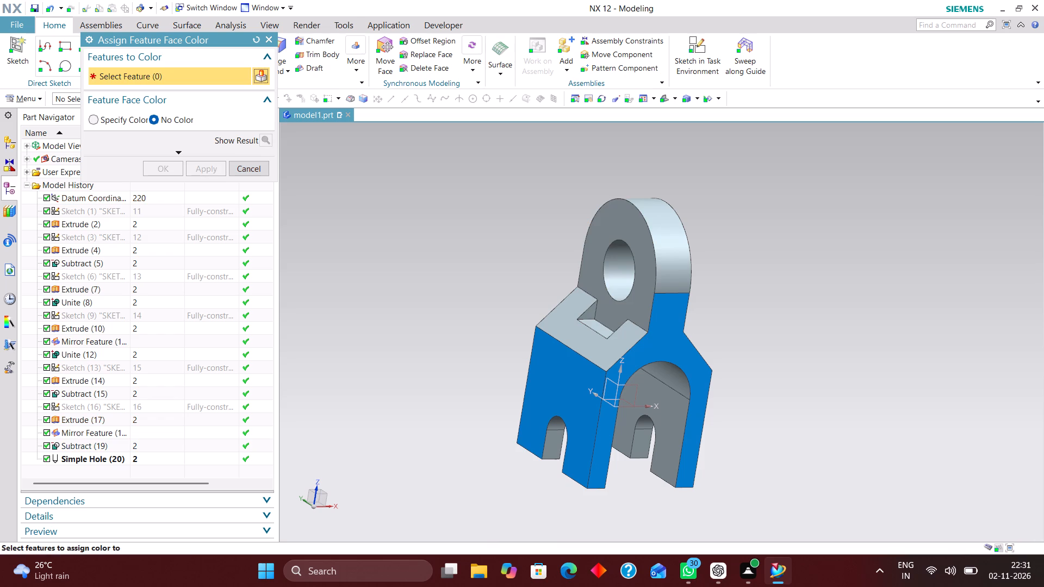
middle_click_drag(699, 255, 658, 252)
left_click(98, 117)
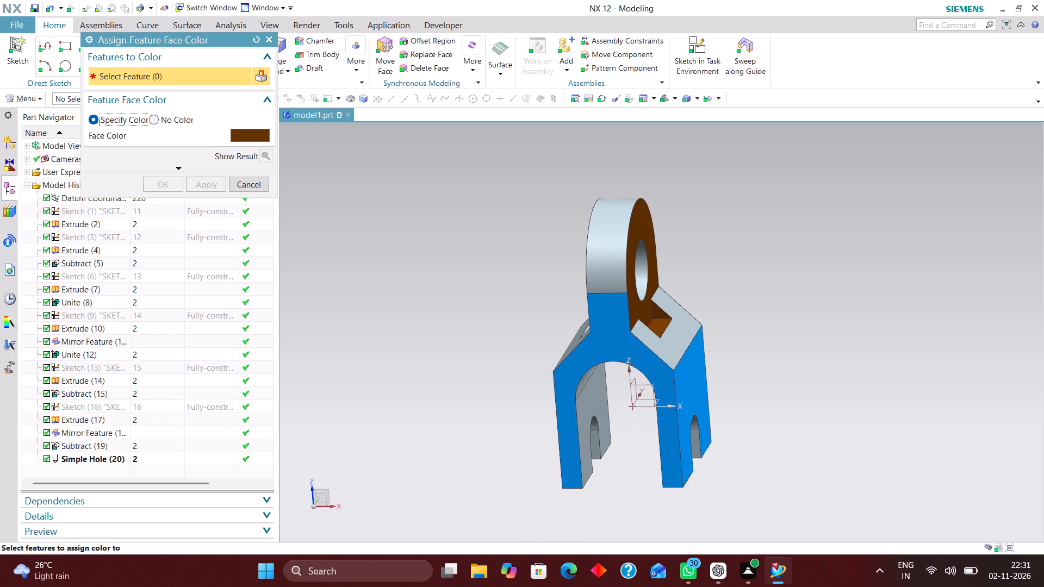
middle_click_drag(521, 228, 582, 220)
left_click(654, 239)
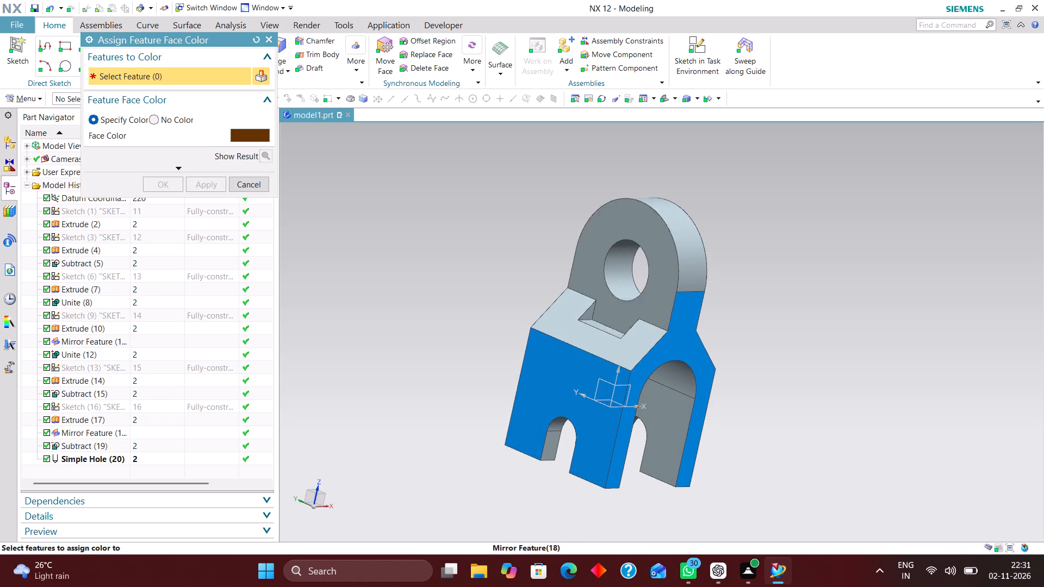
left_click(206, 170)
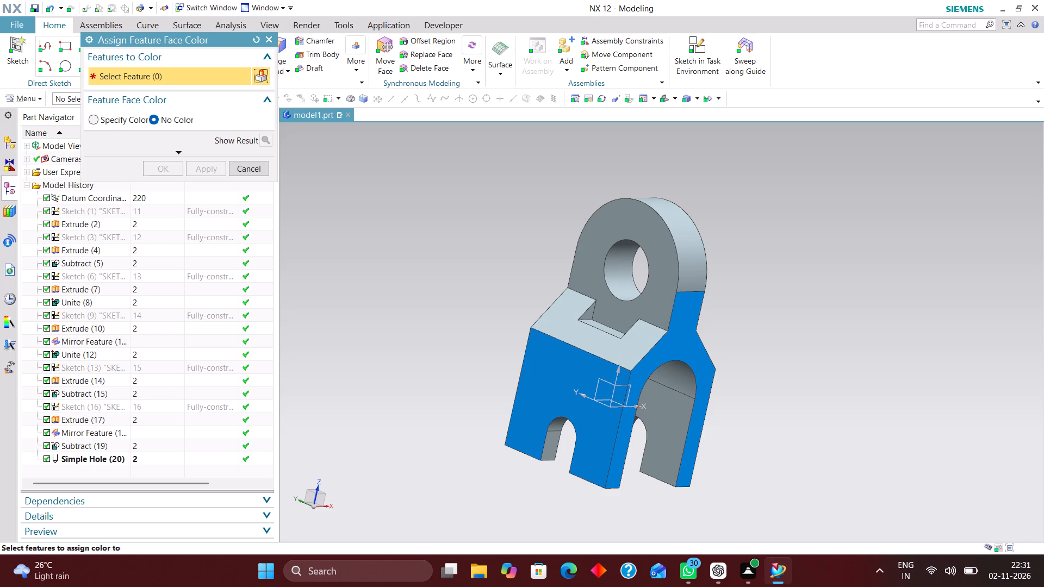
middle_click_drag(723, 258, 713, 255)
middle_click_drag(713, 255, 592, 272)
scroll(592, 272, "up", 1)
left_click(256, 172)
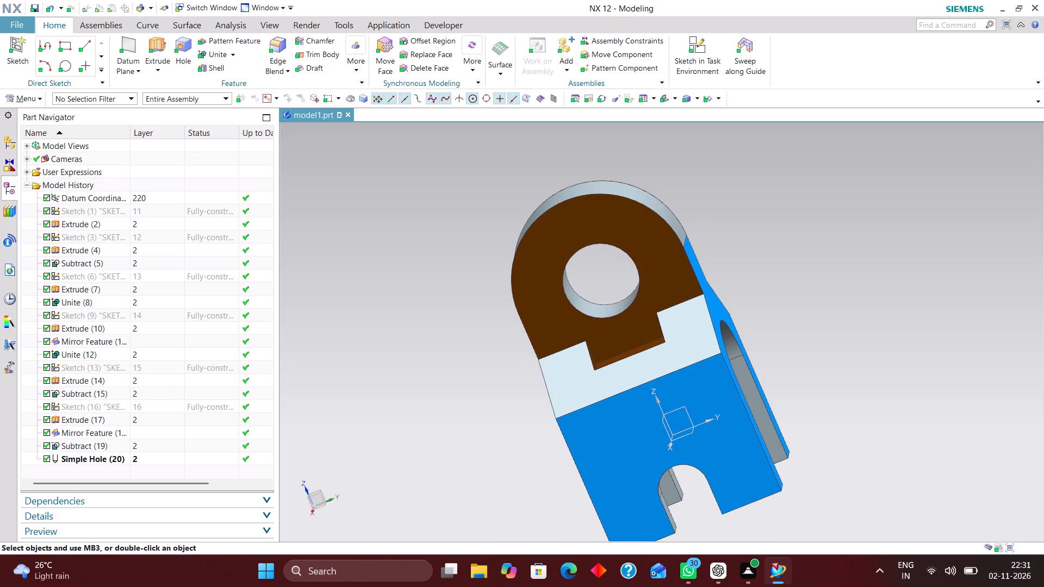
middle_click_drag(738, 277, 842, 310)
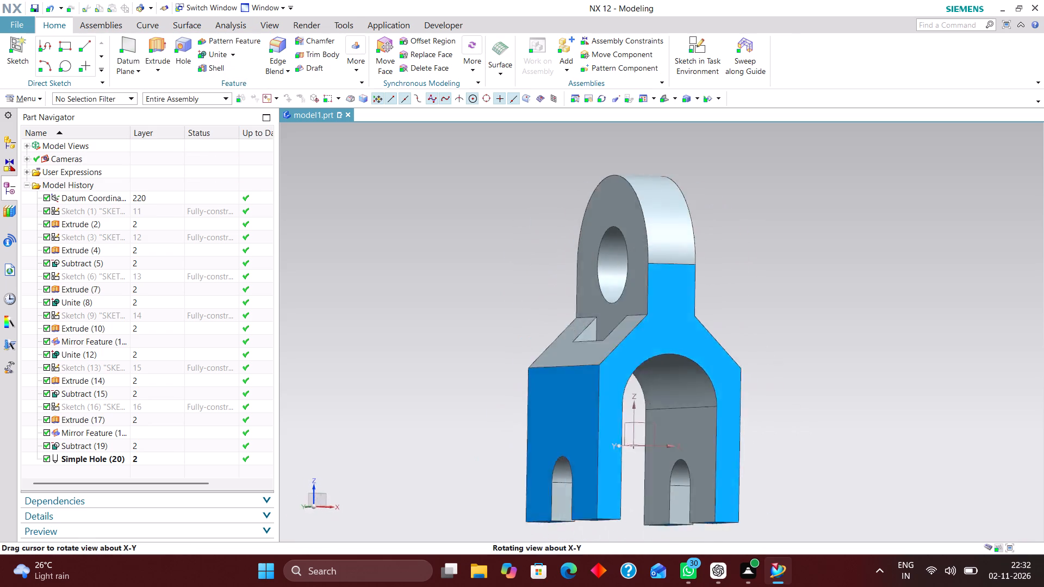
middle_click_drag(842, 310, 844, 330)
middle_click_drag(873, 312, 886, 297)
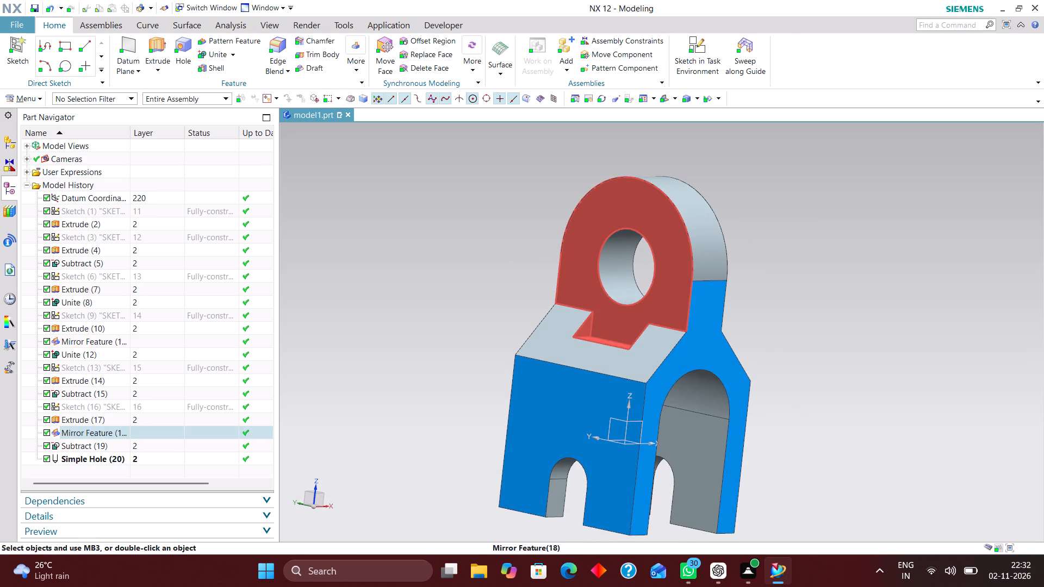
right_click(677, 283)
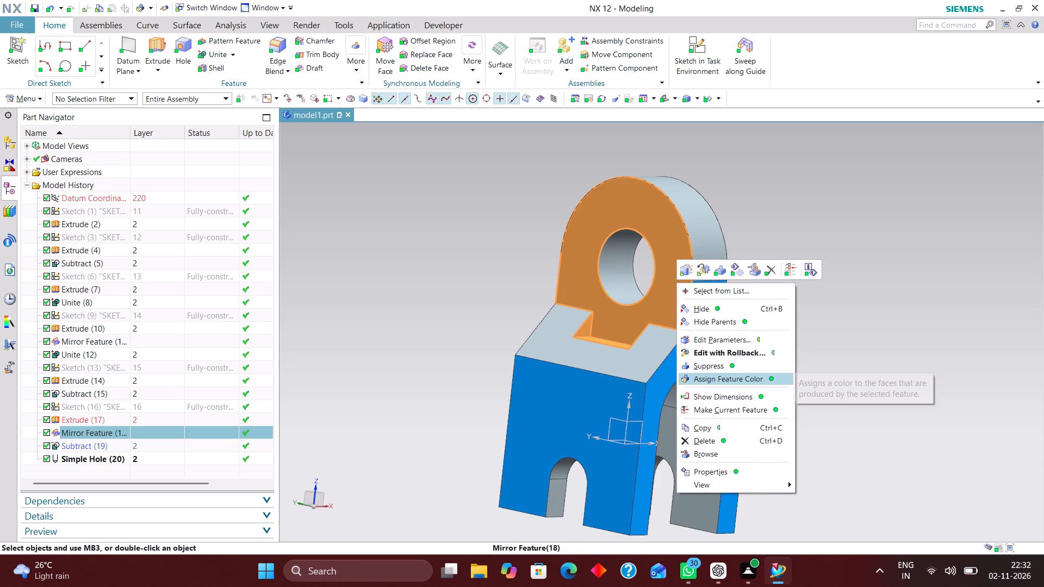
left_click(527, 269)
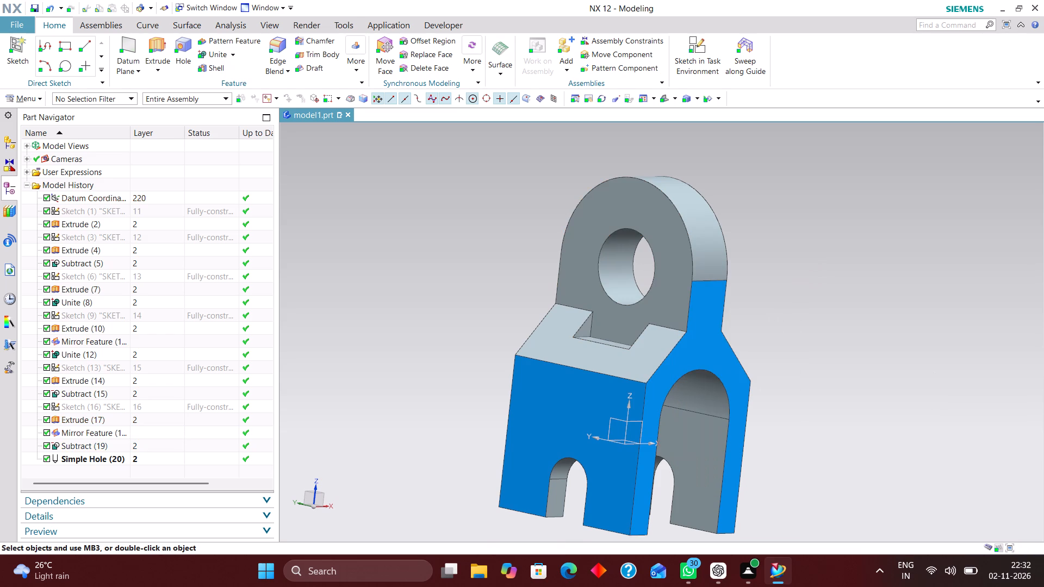
Review the coloured bracket in the isometric view.
key("End")
key("End")
key("End")
key("End")
key("End")
key("End")
key("End")
key("End")
key("End")
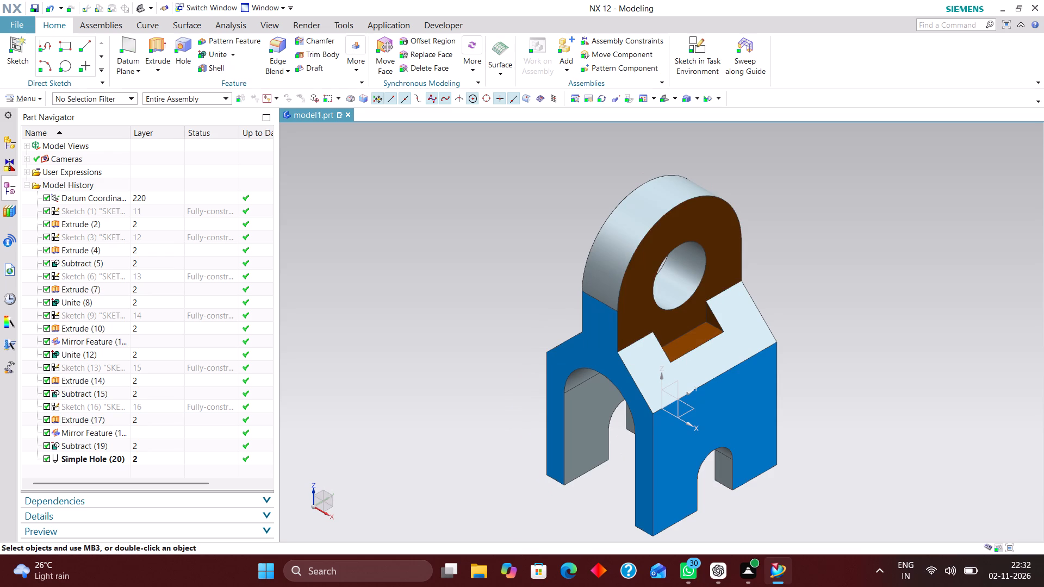
Assign the library material Steel to the bracket's solid body.
left_click(35, 98)
left_click(38, 110)
left_click(35, 102)
left_click(36, 101)
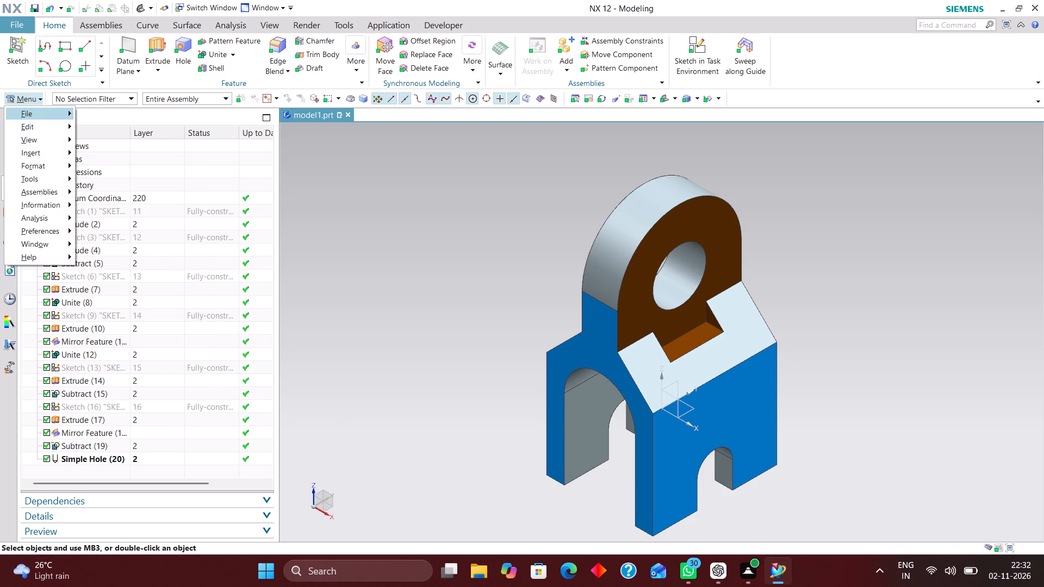
left_click(49, 177)
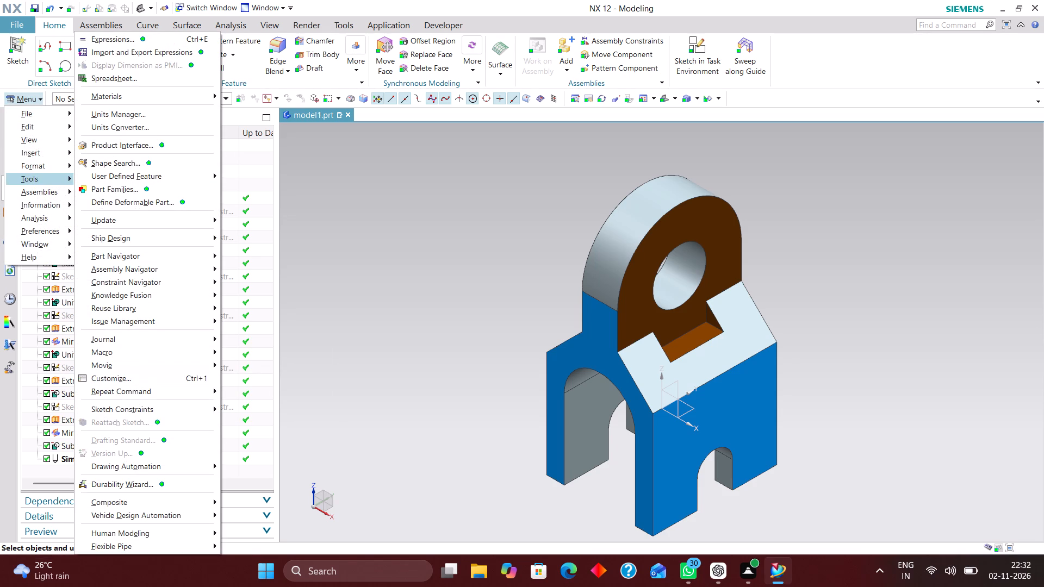
scroll(159, 164, "down", 6)
left_click(147, 91)
left_click(244, 93)
left_click(639, 270)
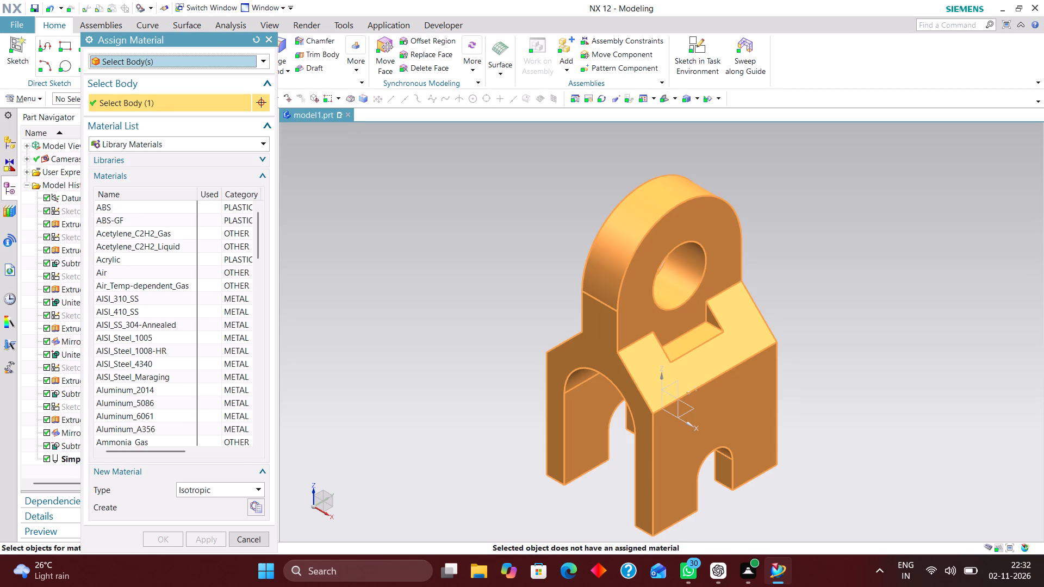
scroll(153, 324, "down", 20)
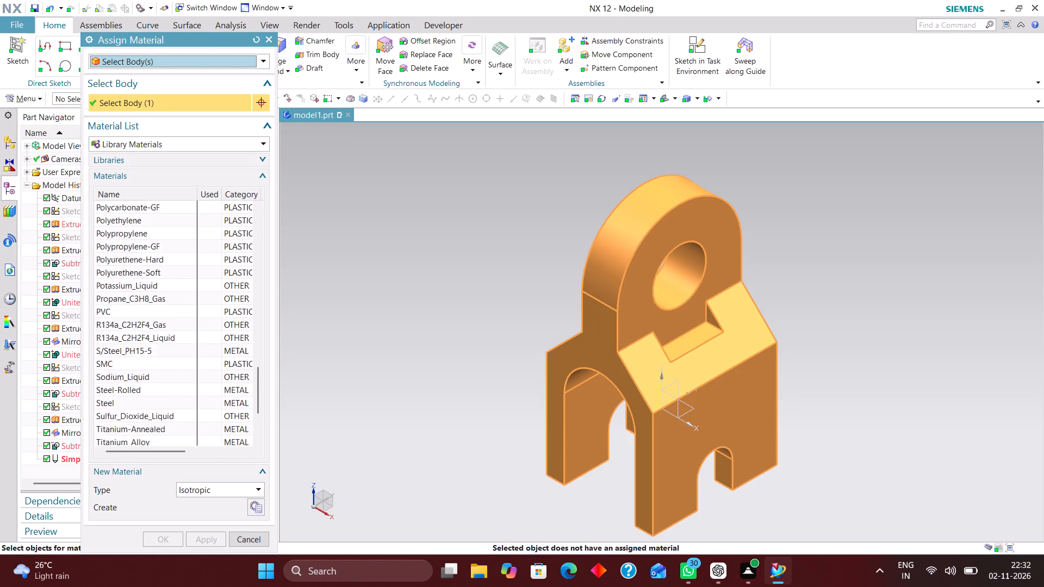
scroll(165, 337, "down", 7)
scroll(139, 355, "up", 2)
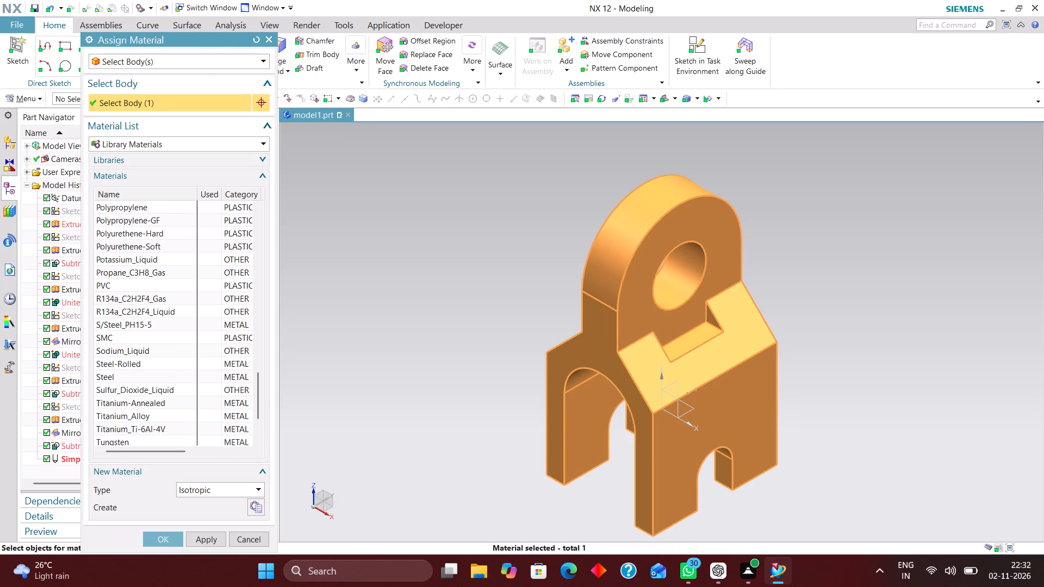
left_click(138, 374)
left_click(166, 542)
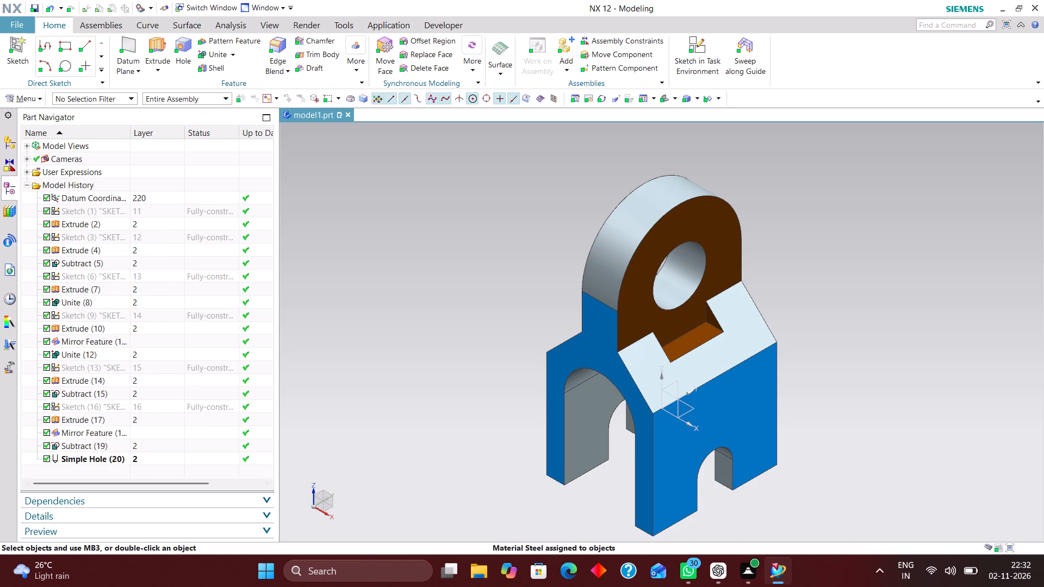
Enable Update Data on Save in the displayed part's weight properties and update the weight data now.
left_click(37, 97)
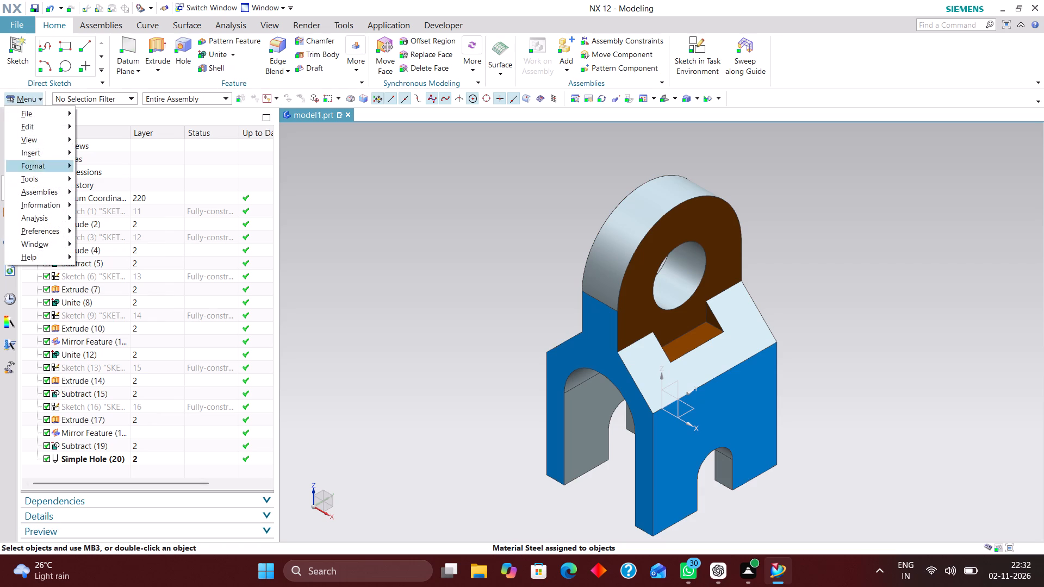
left_click(52, 117)
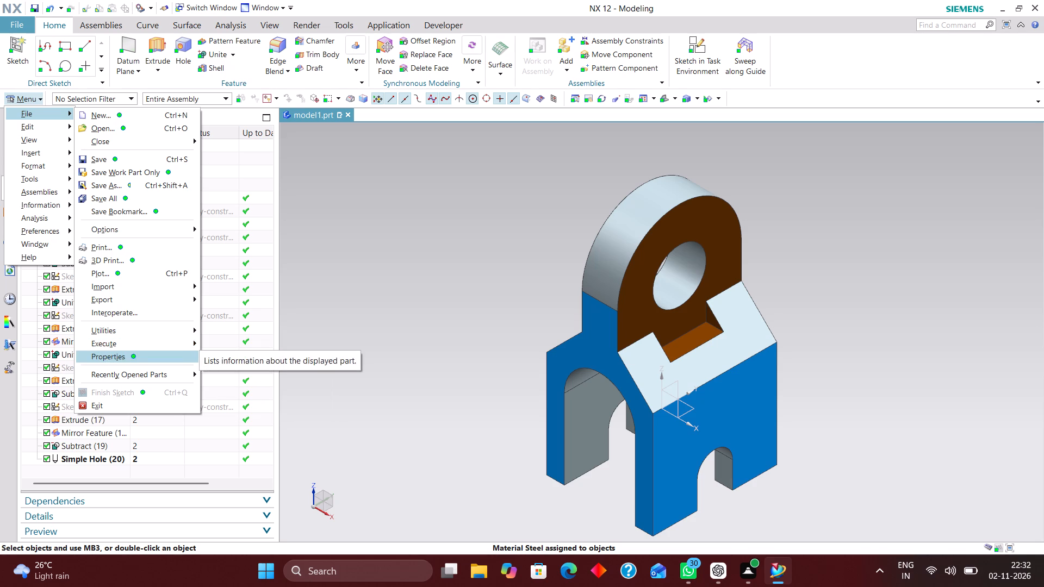
left_click(145, 357)
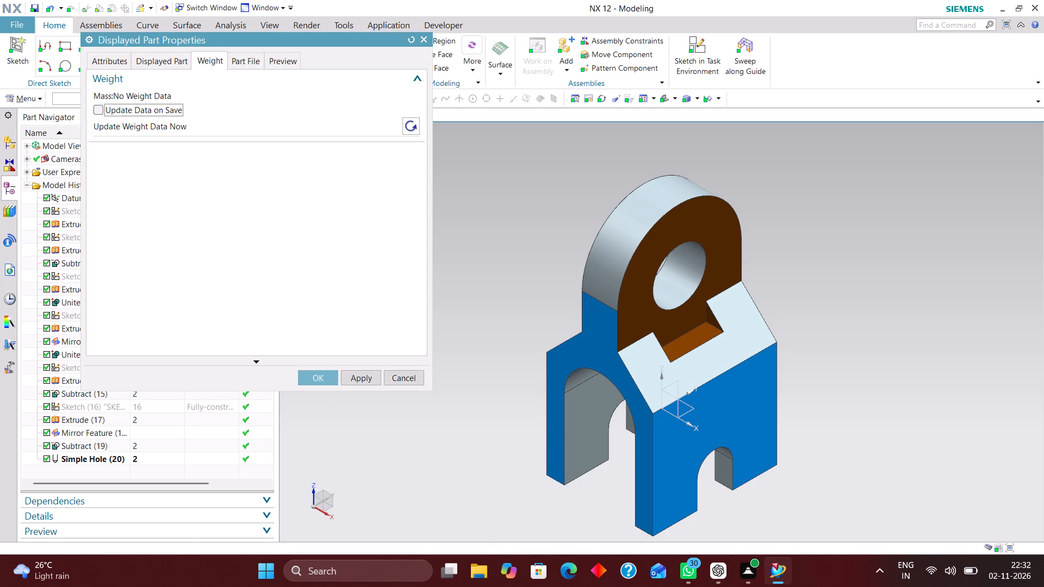
left_click(100, 112)
left_click(413, 128)
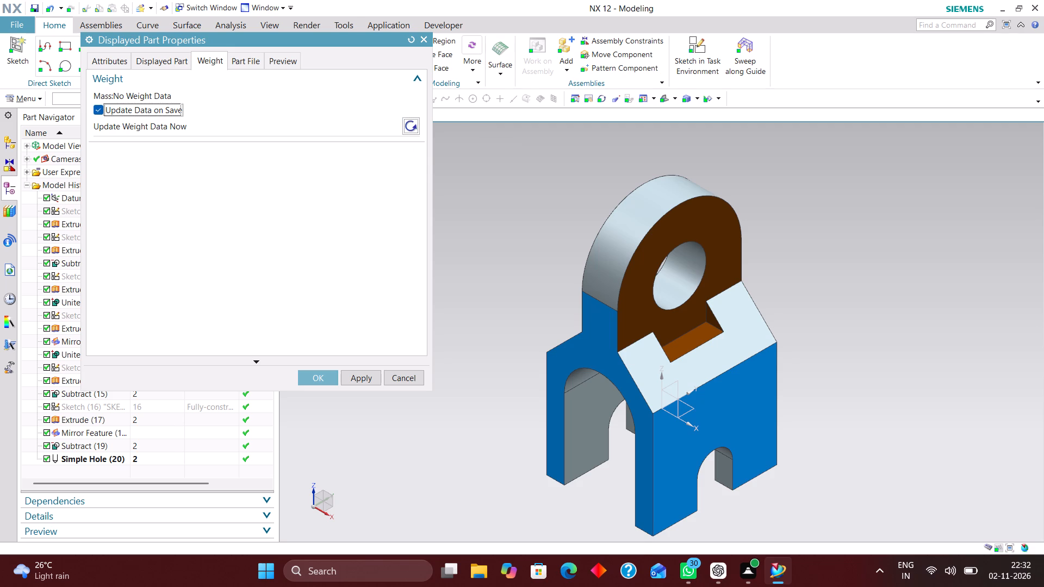
left_click(325, 375)
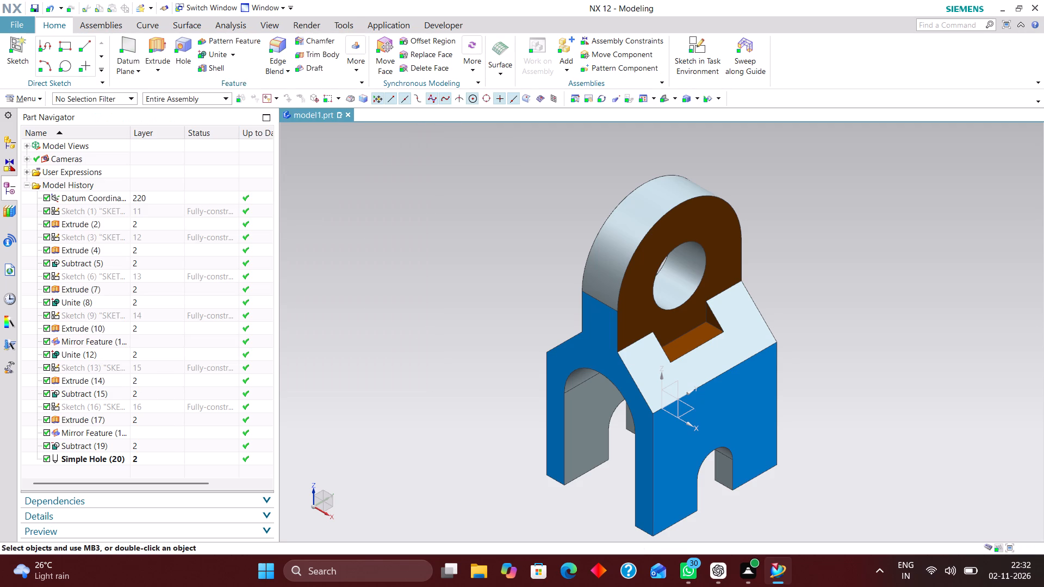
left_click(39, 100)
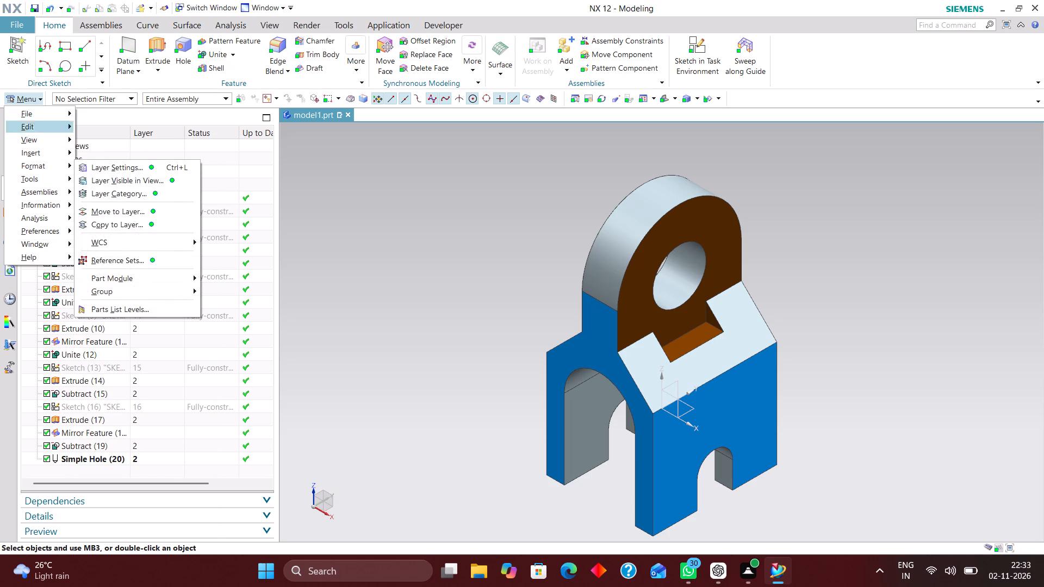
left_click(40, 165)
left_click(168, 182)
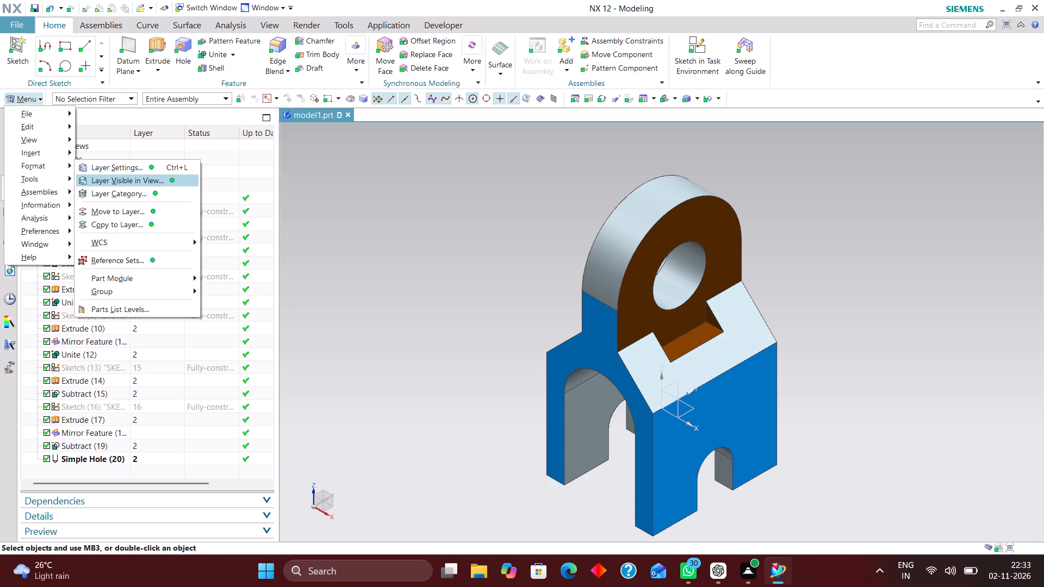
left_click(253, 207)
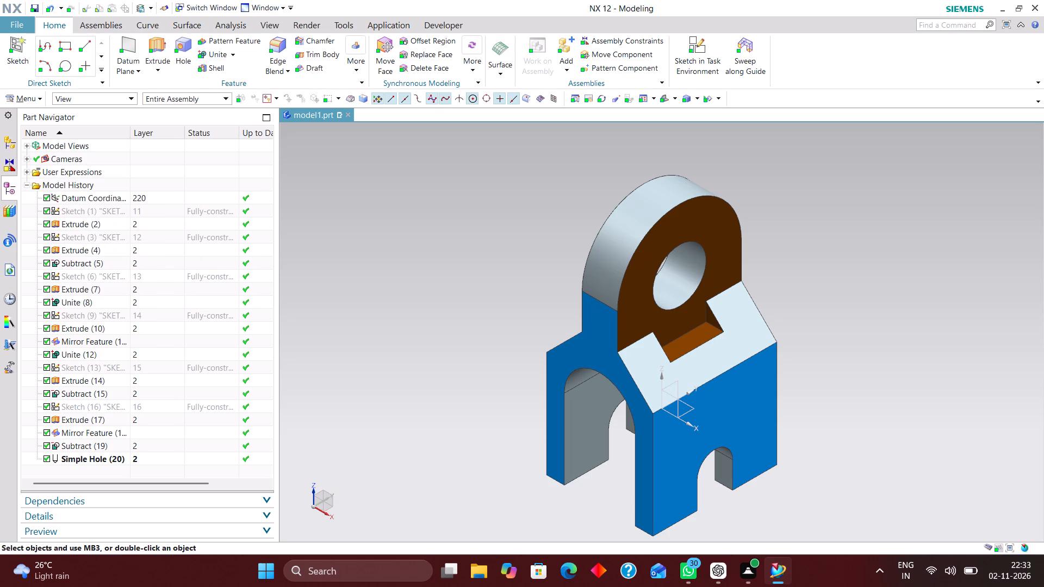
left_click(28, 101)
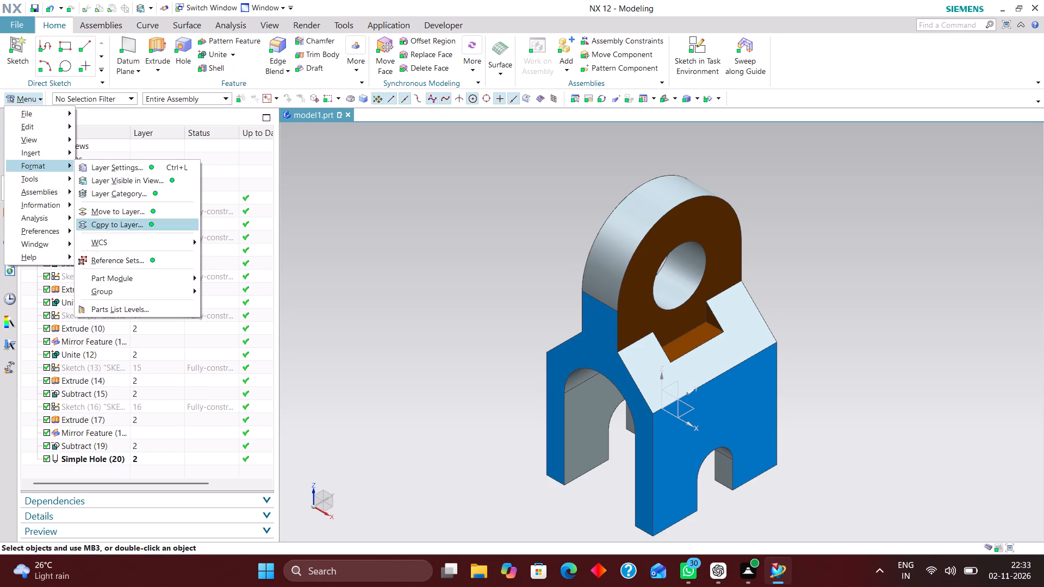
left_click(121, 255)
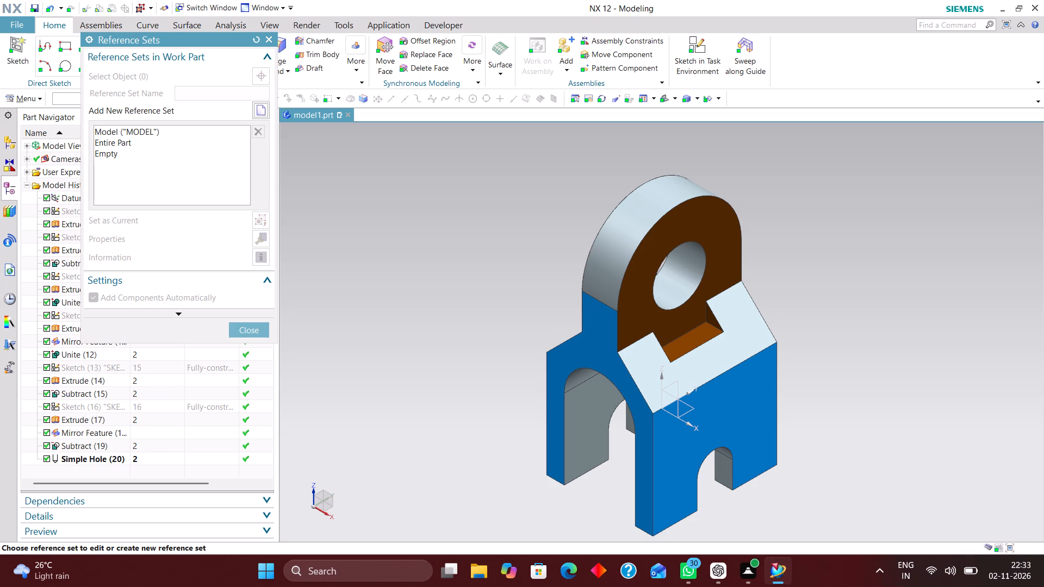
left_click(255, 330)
Create a new group GROUP_0 containing the bracket's solid body, with unique membership and group display properties applied.
left_click(22, 104)
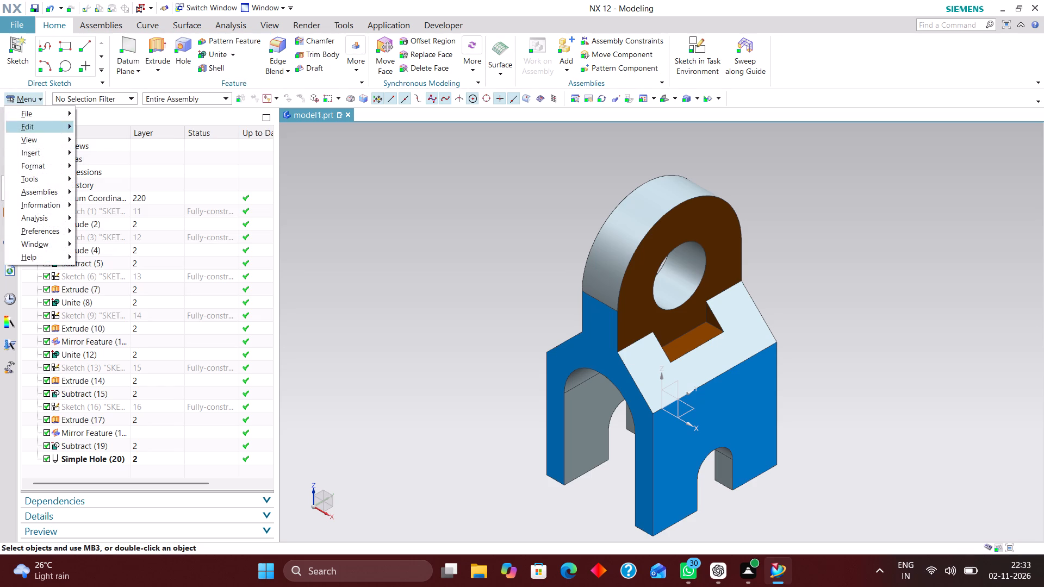
left_click(45, 162)
left_click(122, 290)
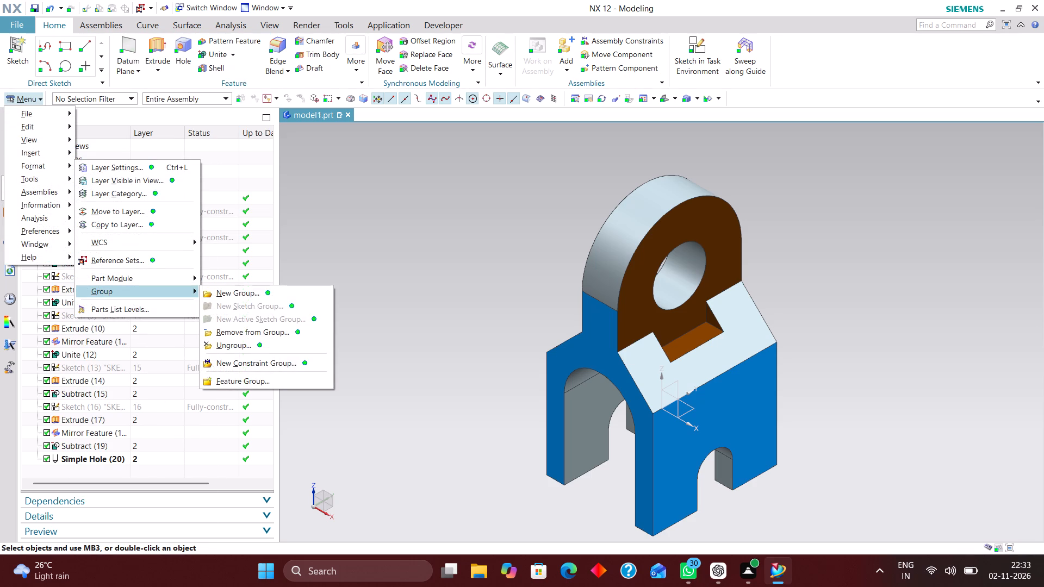
left_click(270, 292)
left_click(631, 295)
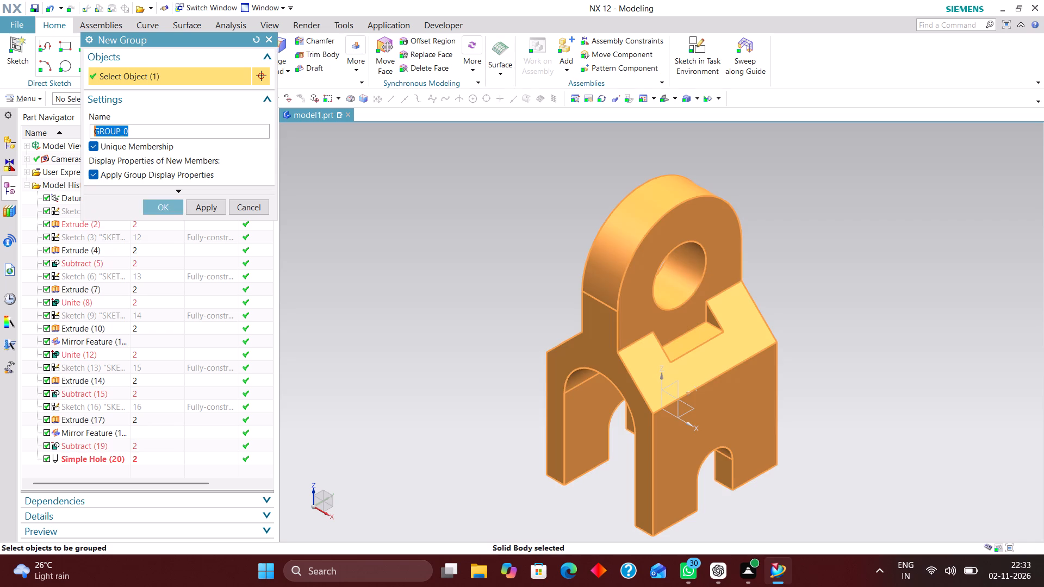
left_click(163, 205)
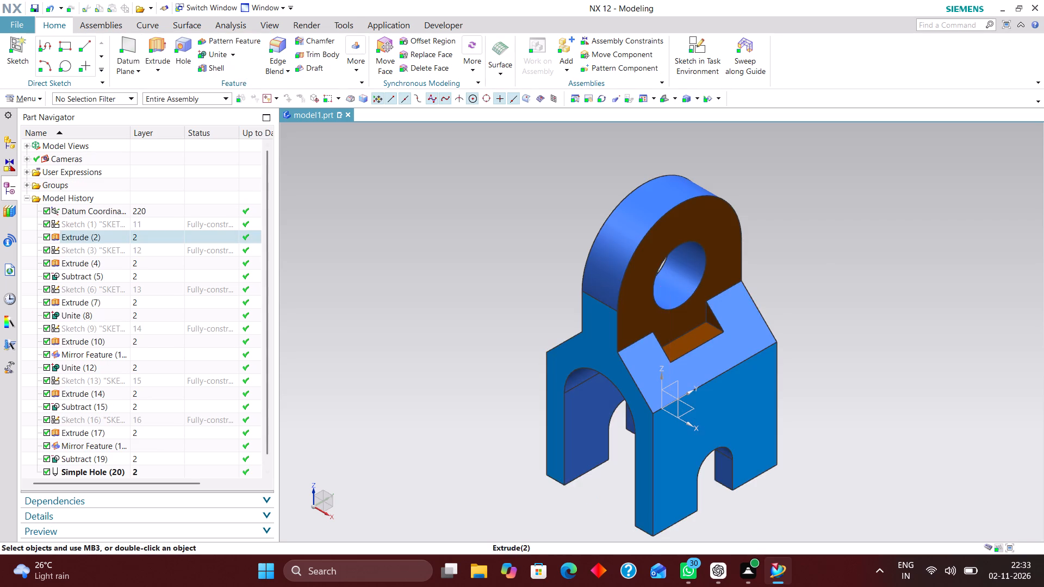
Set the feature face color of the shoulder notch extrusion, Extrude (17), to No Color.
middle_click_drag(591, 464, 621, 462)
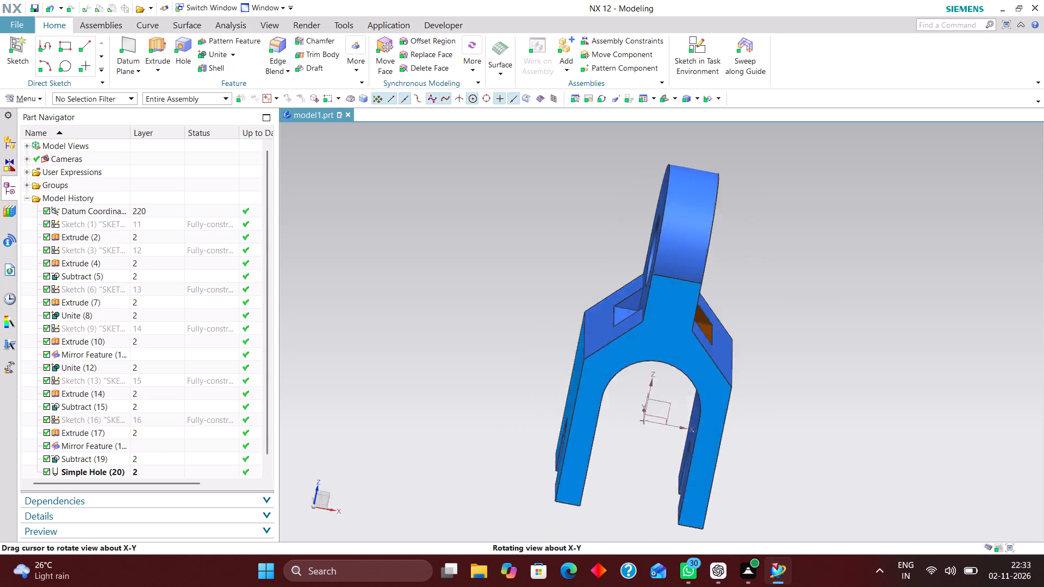
middle_click_drag(621, 462, 580, 452)
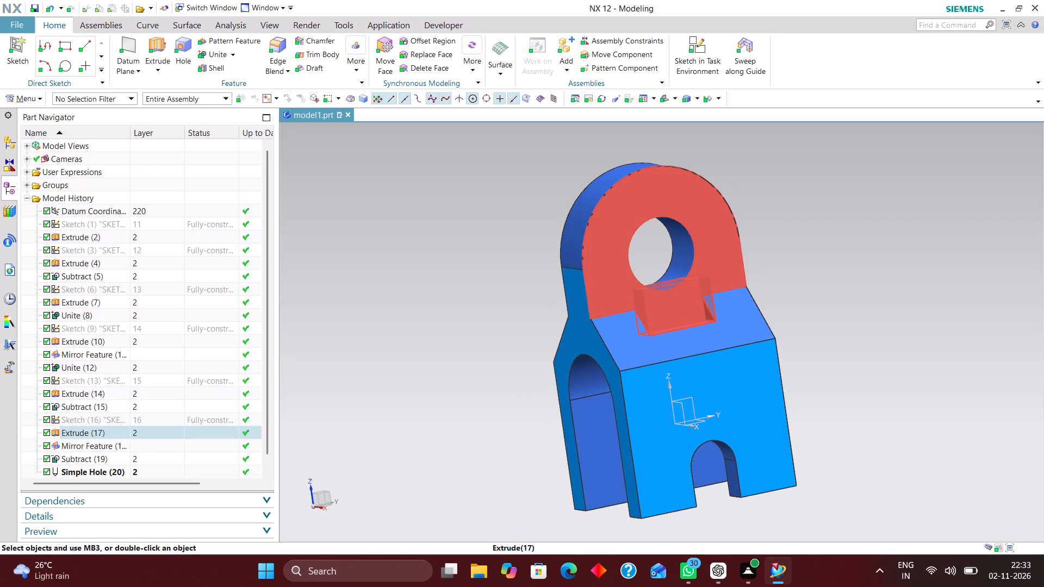
left_click(607, 287)
right_click(608, 288)
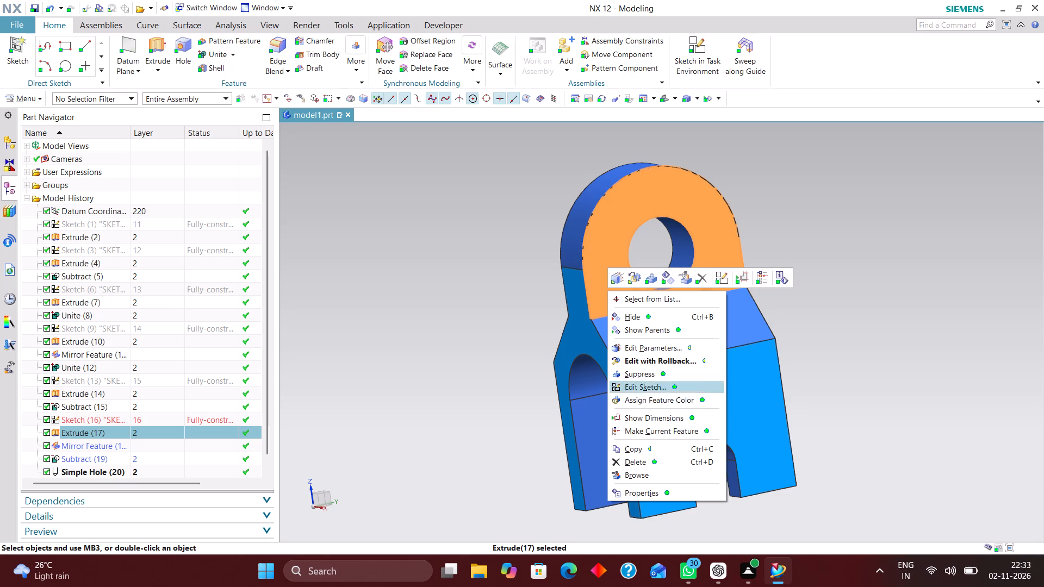
left_click(654, 398)
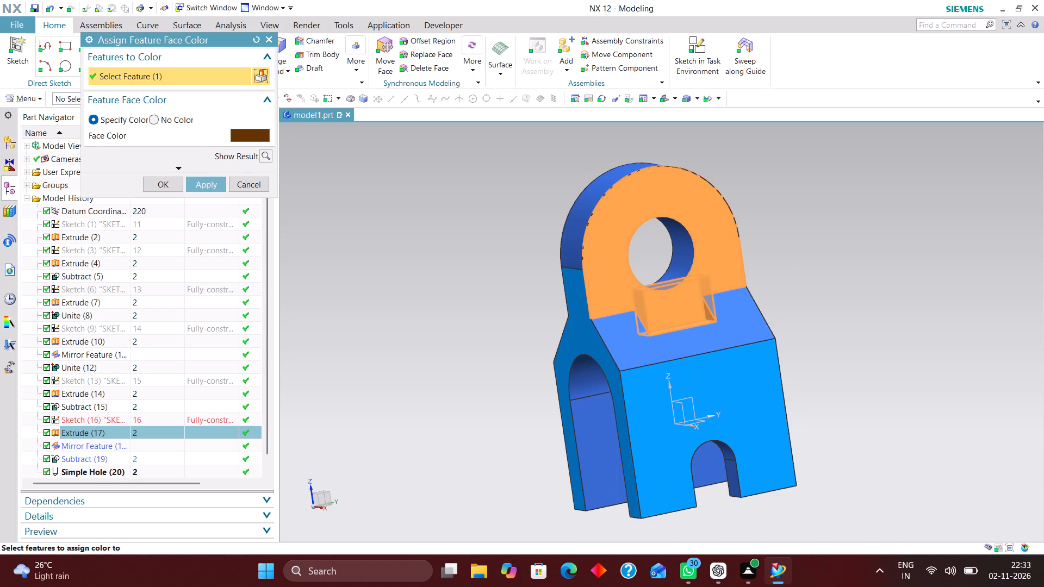
left_click(157, 117)
left_click(201, 170)
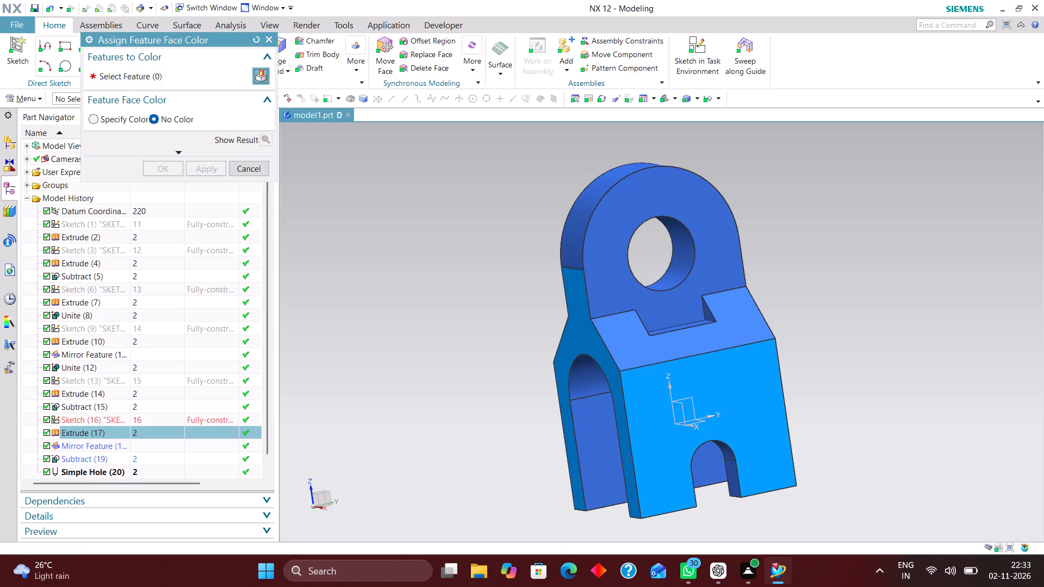
middle_click_drag(530, 317, 595, 309)
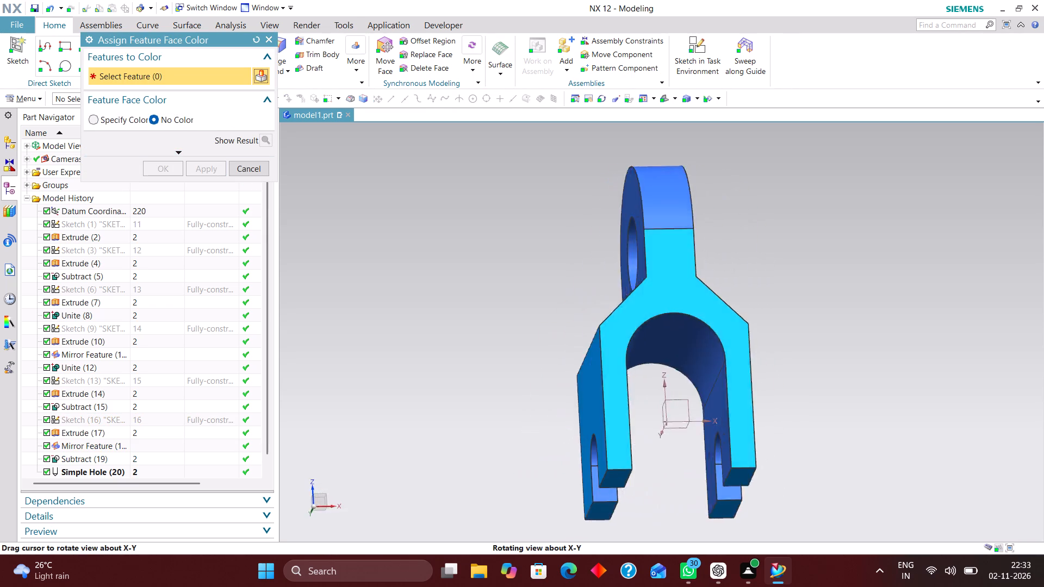
middle_click_drag(595, 309, 577, 325)
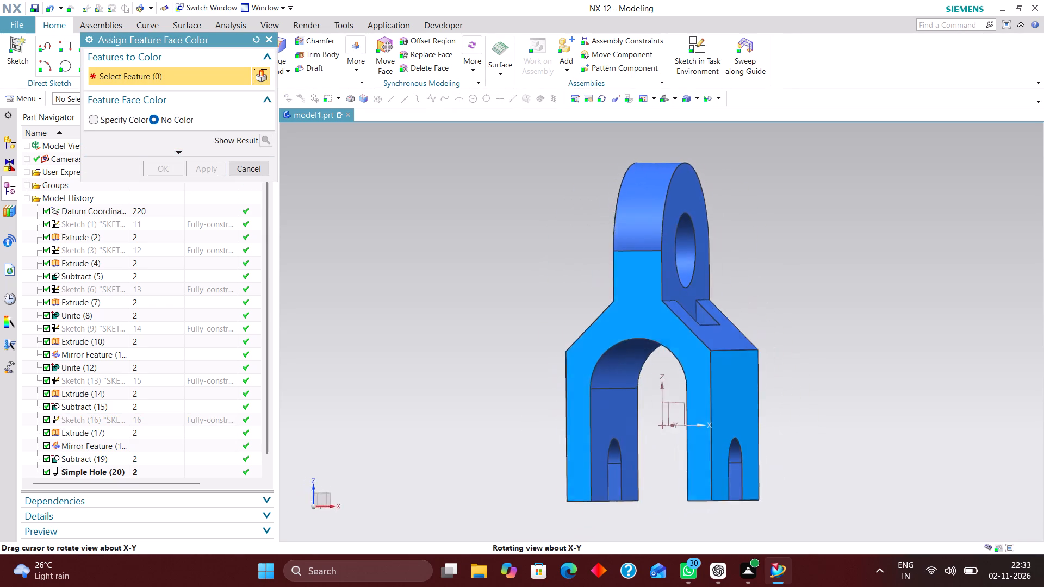
middle_click_drag(577, 325, 560, 323)
left_click(251, 168)
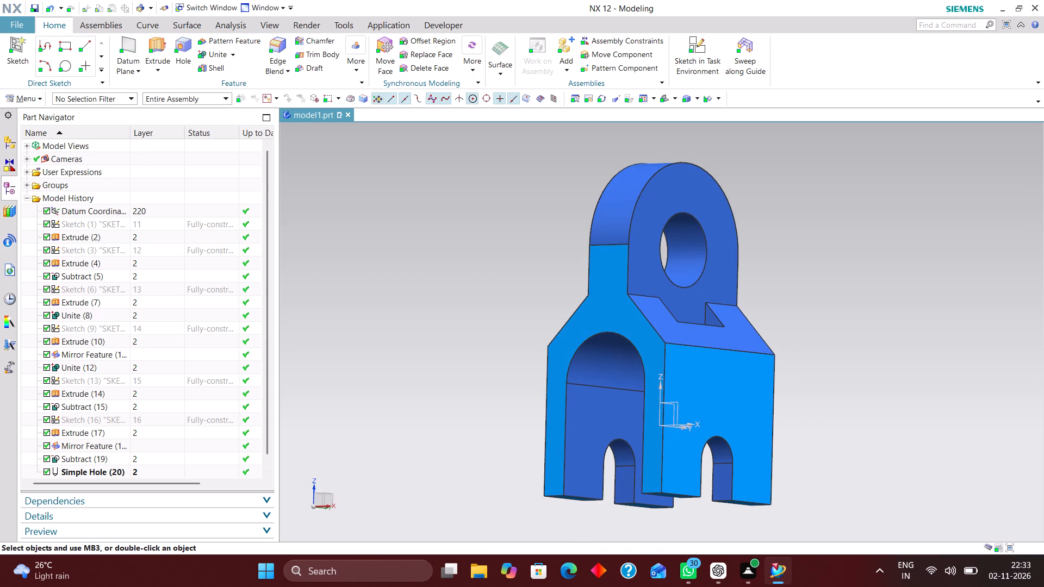
Start a Part Cleanup of the work part and enable all Serious Delete Actions, from Delete Unused Expressions through Delete Part Family Data.
left_click(661, 101)
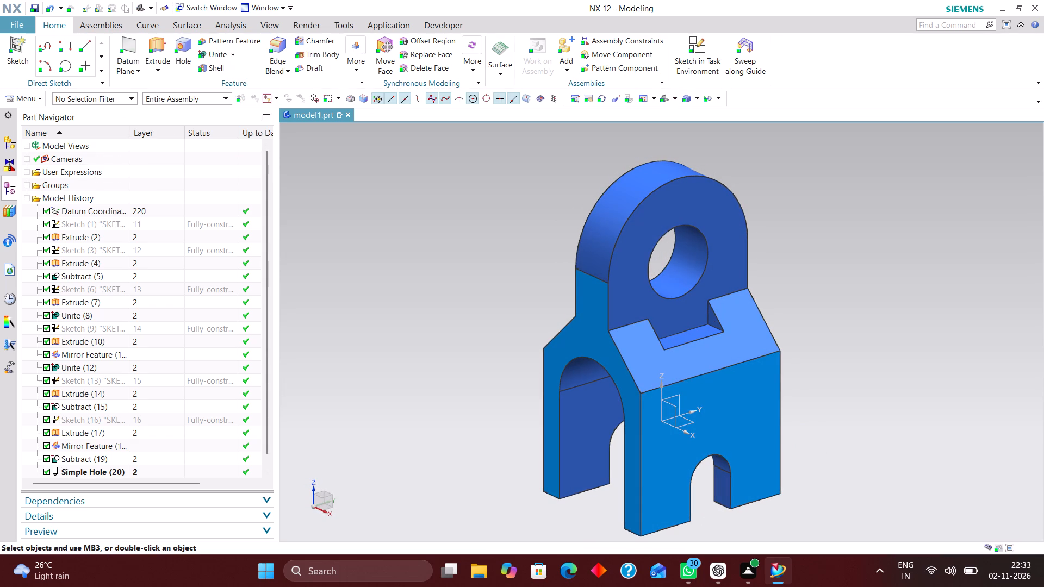
left_click(33, 95)
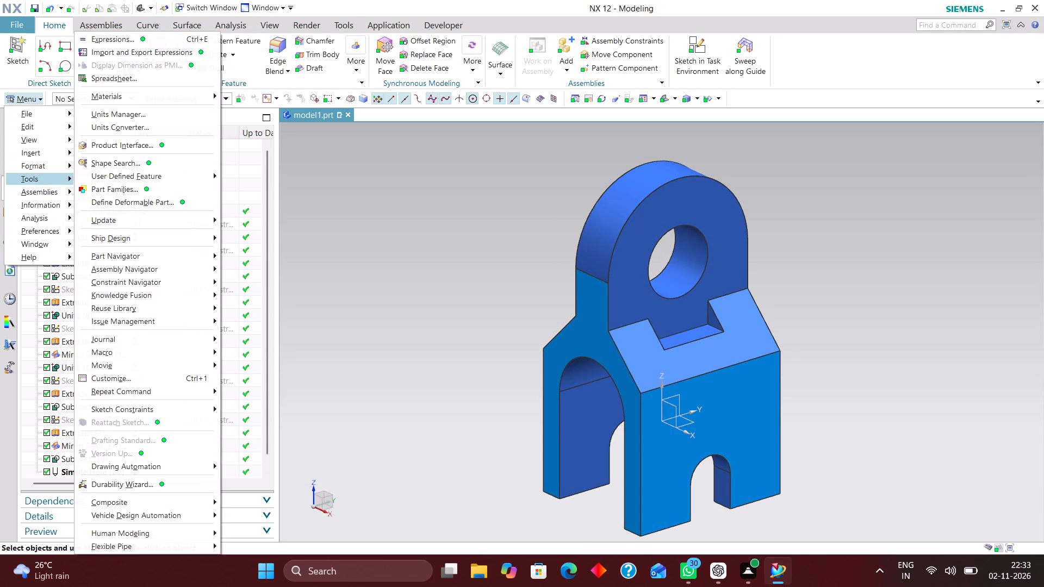
left_click(49, 168)
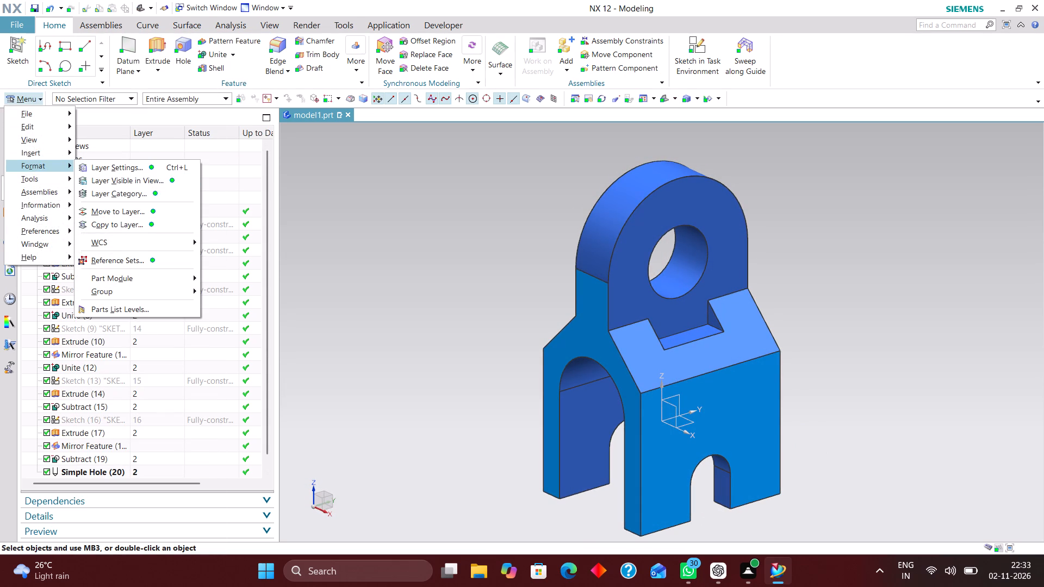
left_click(47, 115)
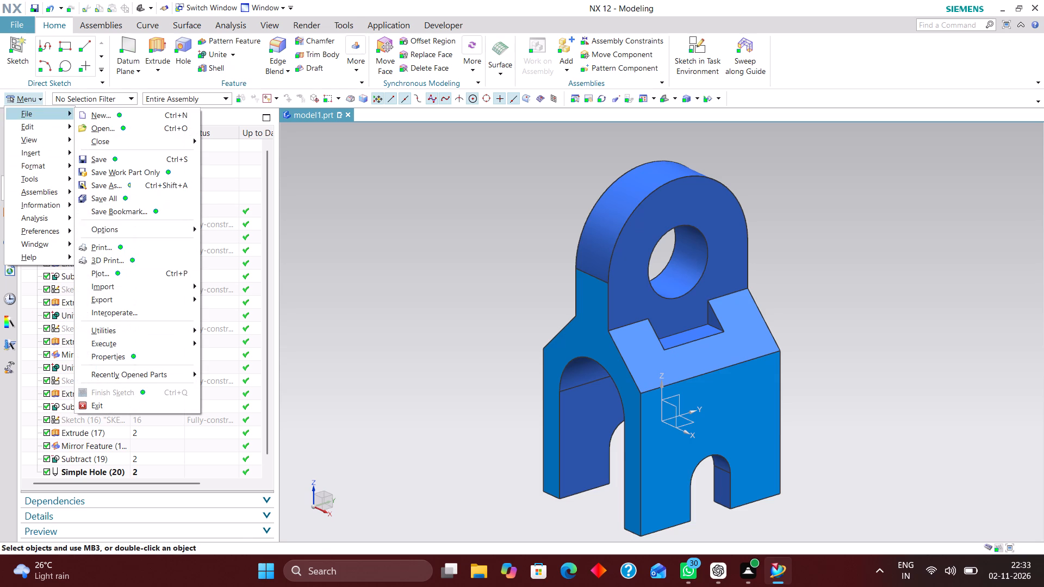
left_click(137, 327)
left_click(294, 519)
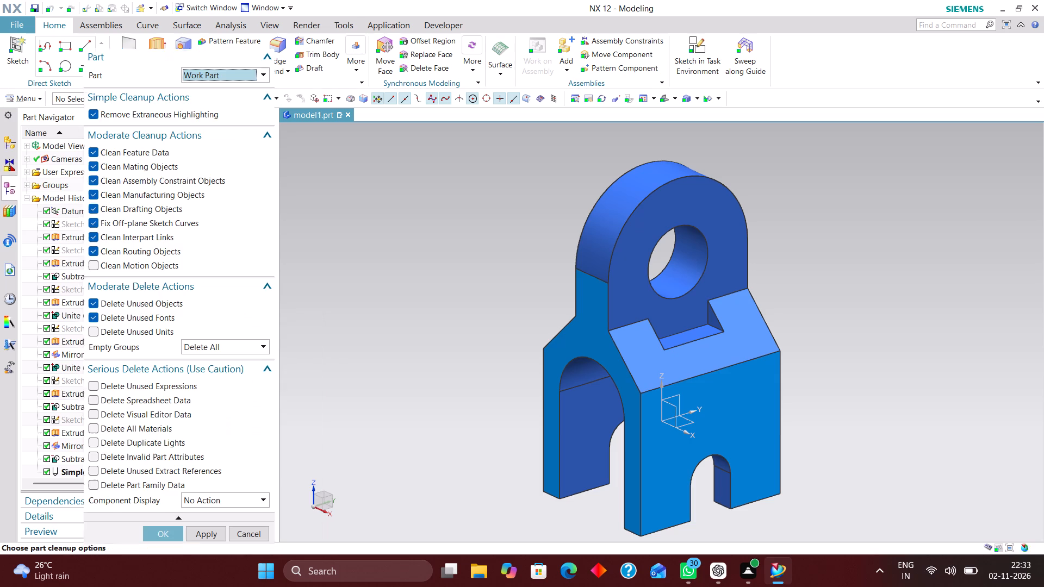
left_click(130, 388)
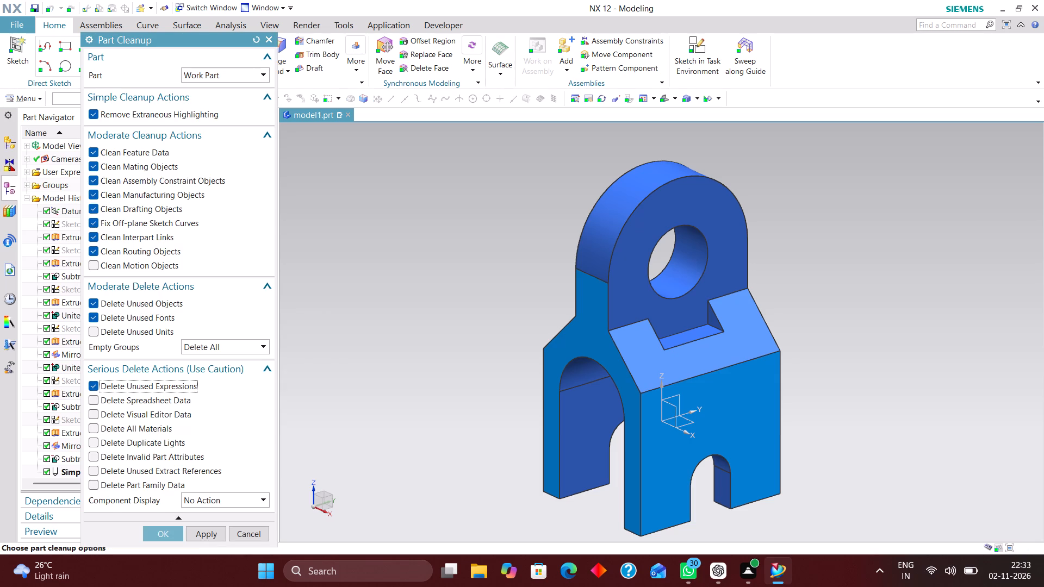
left_click(128, 397)
left_click(128, 412)
left_click(129, 422)
left_click(120, 441)
left_click(113, 451)
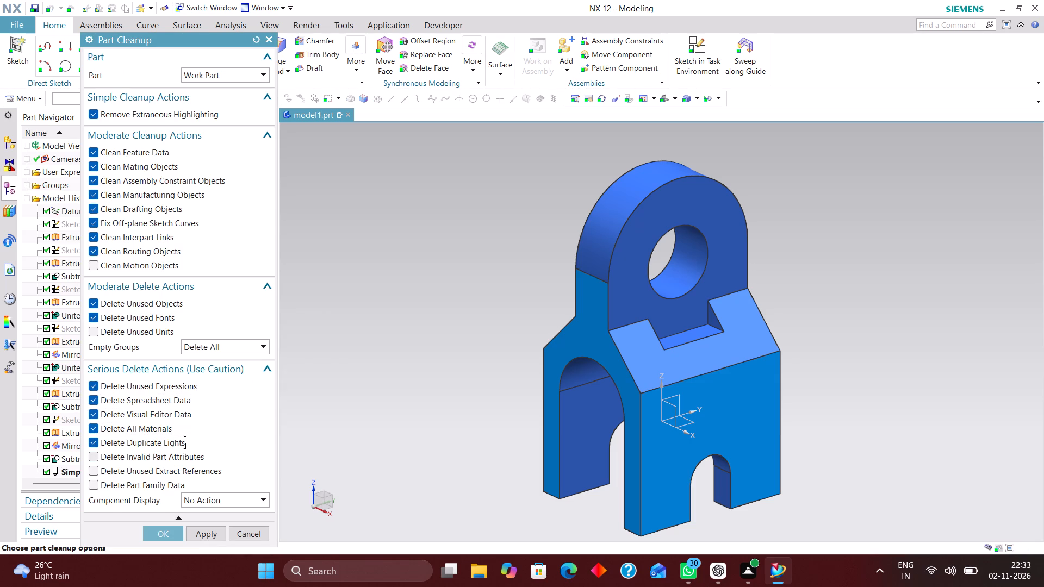
left_click(113, 463)
left_click(116, 470)
left_click(113, 480)
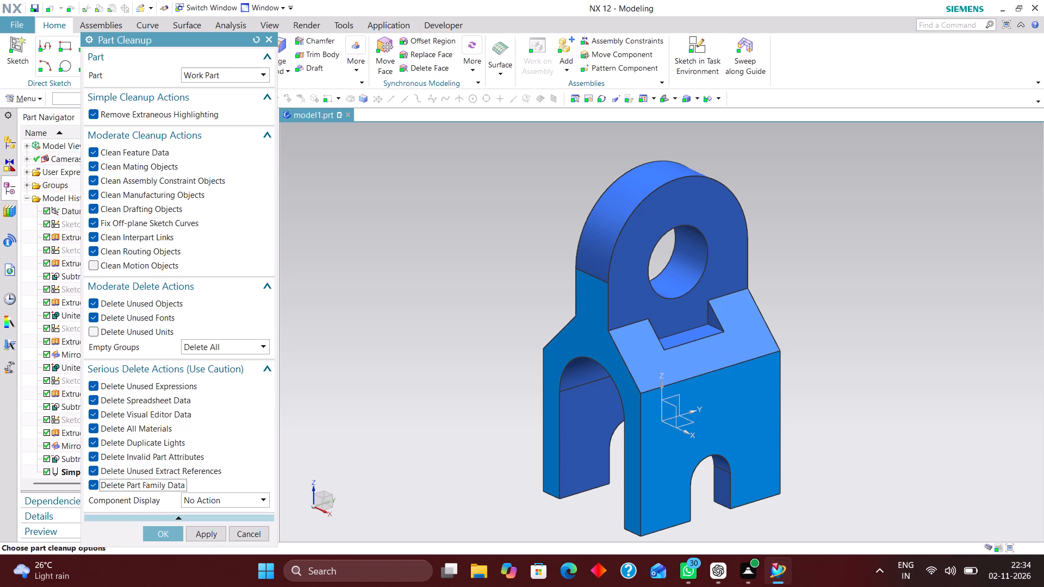
Set Component Display to Remove All Changes, enable Delete Unused Units, and run the part cleanup, accepting the component display reset.
left_click(233, 505)
left_click(225, 538)
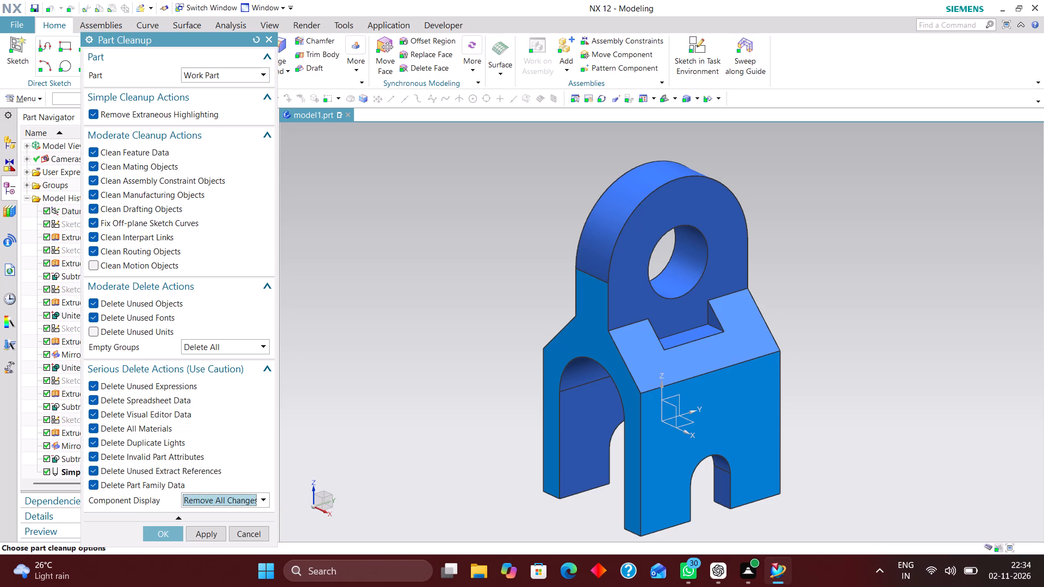
left_click(116, 332)
left_click(170, 530)
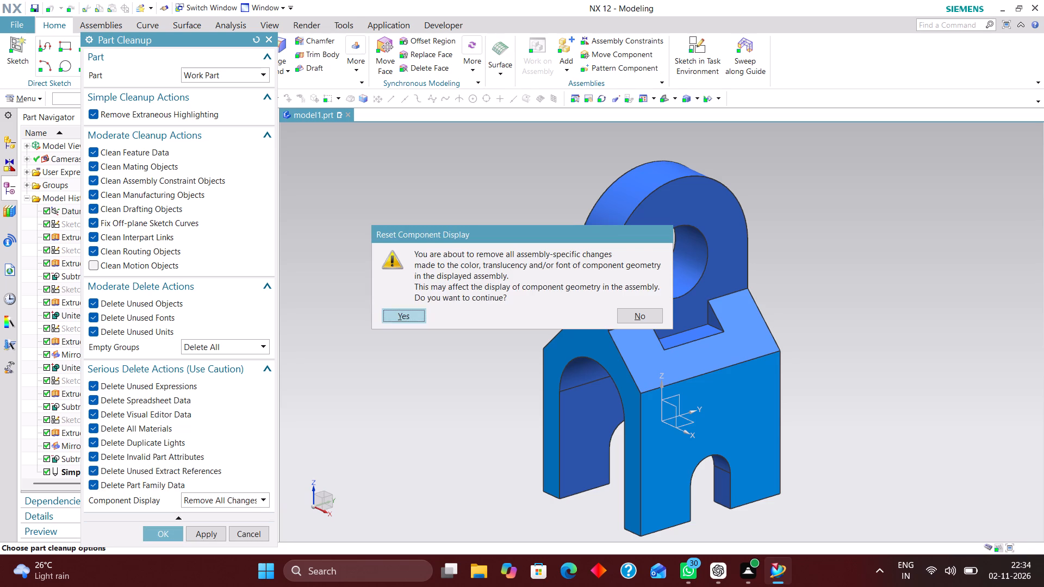
left_click(403, 320)
left_click(411, 304)
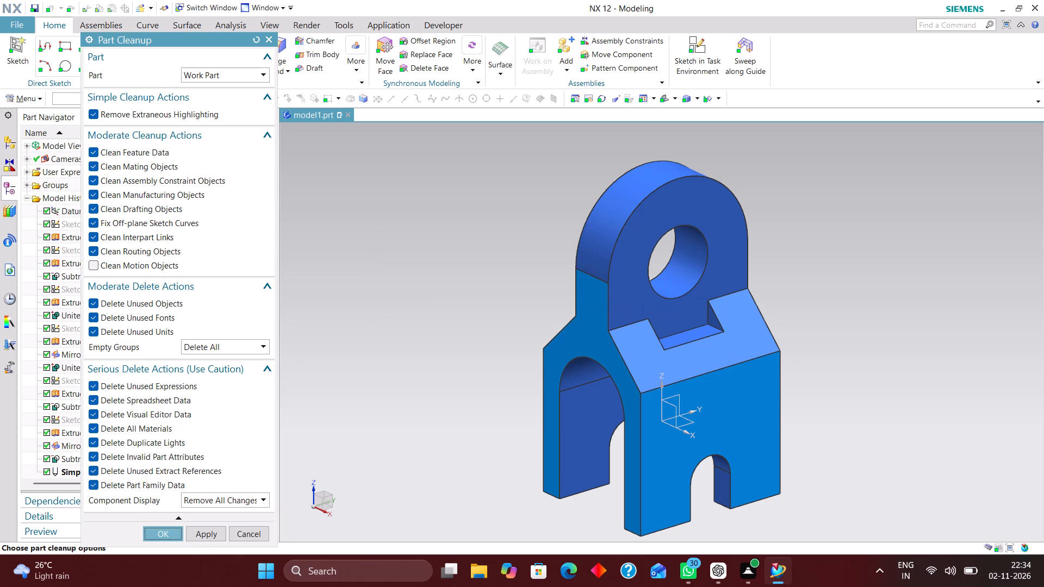
Create a new reference set in the work part from the bracket's solid body, with Add Components Automatically left enabled.
scroll(531, 335, "down", 1)
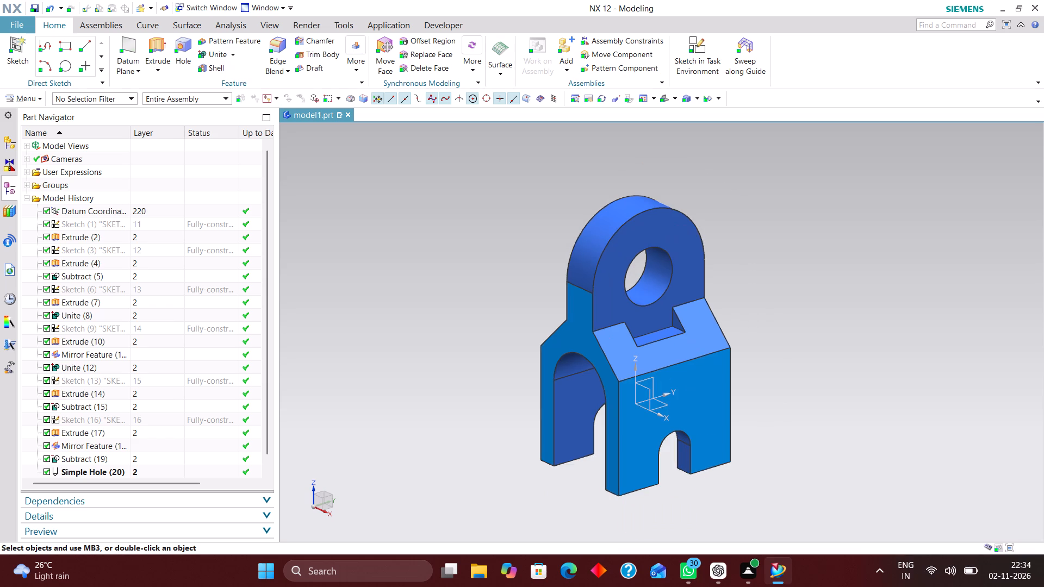
scroll(532, 329, "up", 1)
scroll(506, 373, "down", 1)
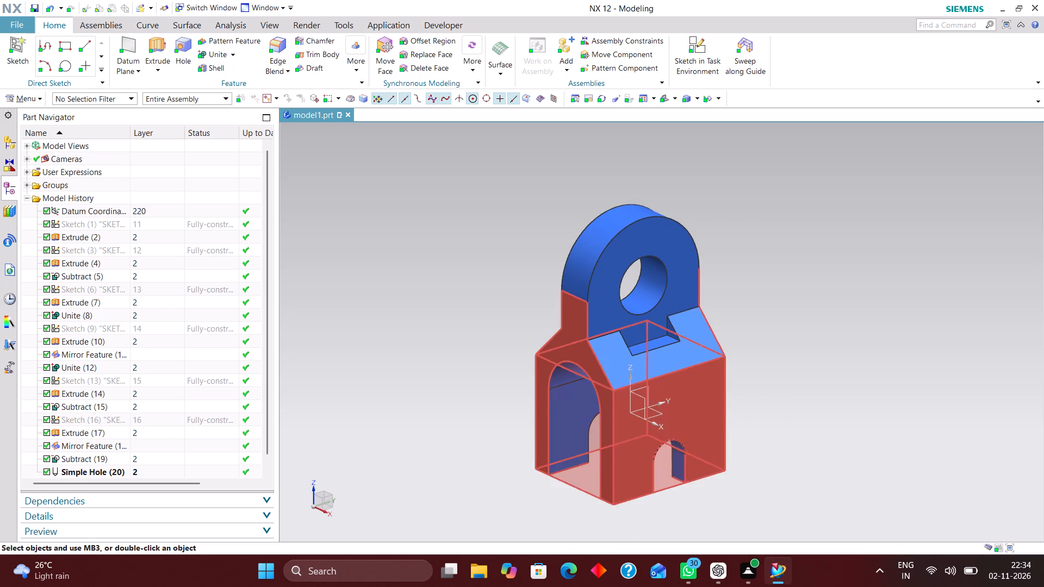
middle_click_drag(738, 378, 738, 368)
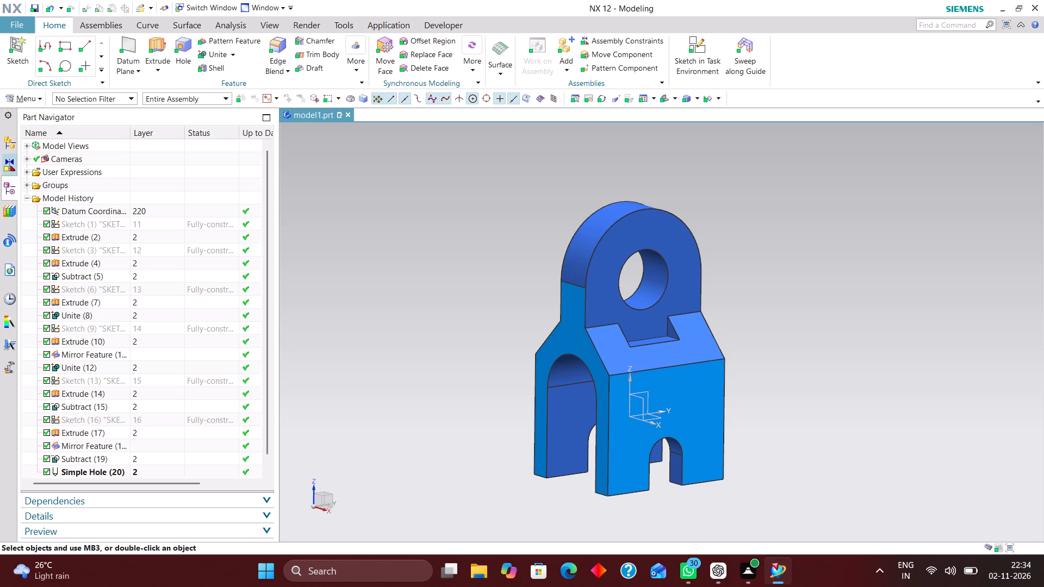
left_click(33, 102)
left_click(42, 163)
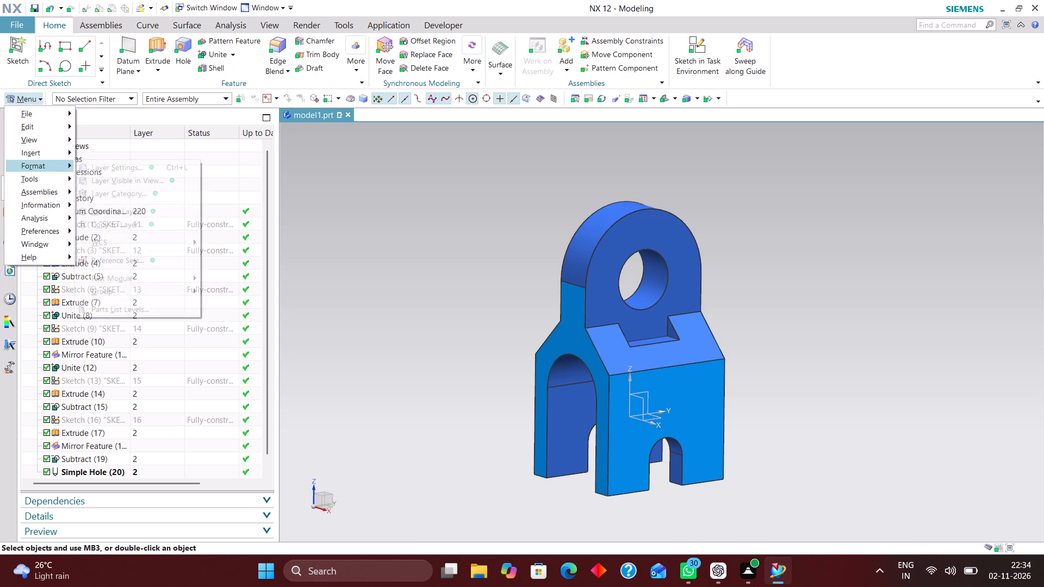
left_click(147, 259)
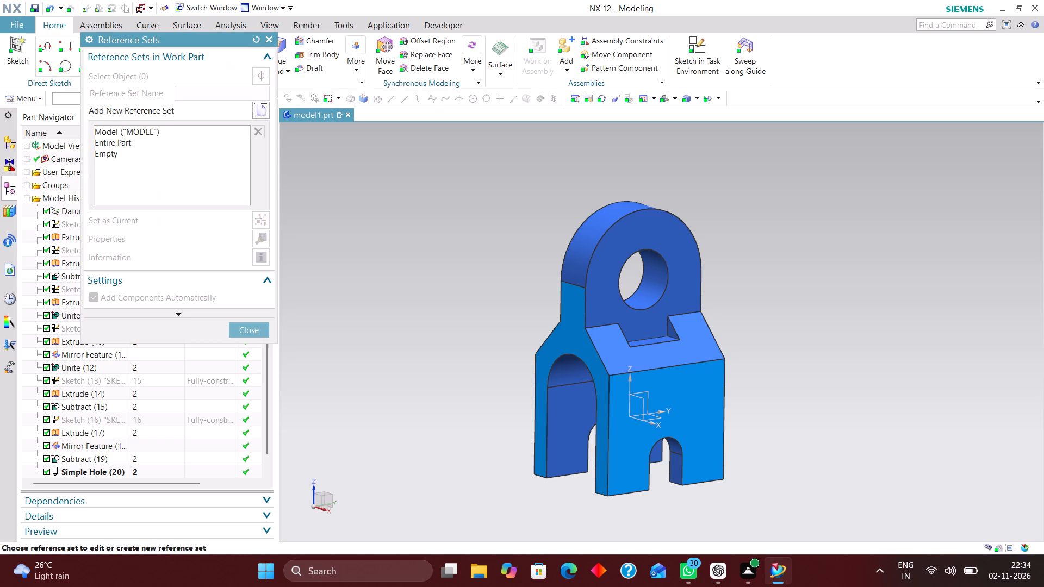
left_click(263, 114)
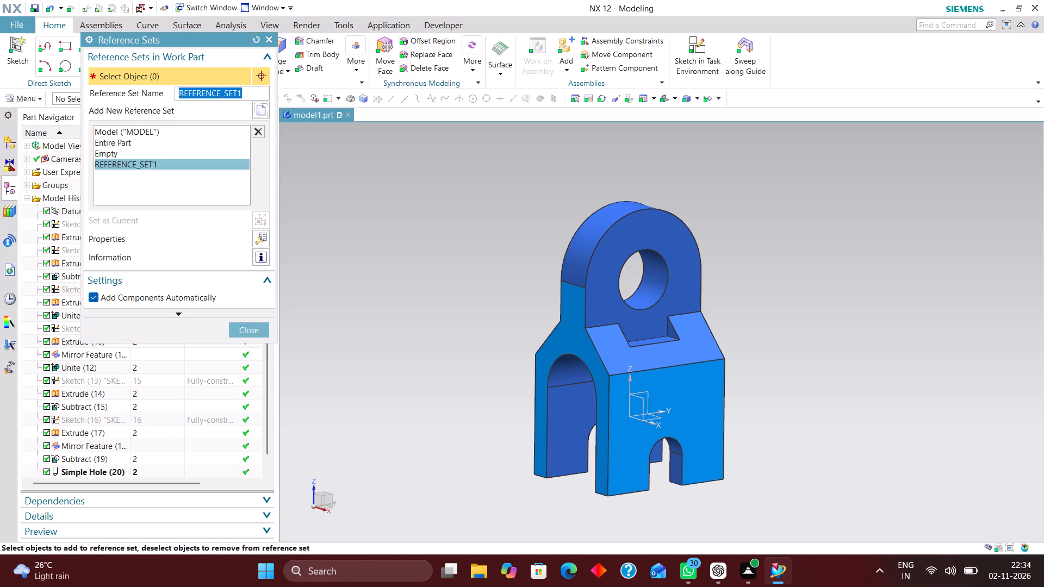
left_click(588, 369)
left_click(244, 329)
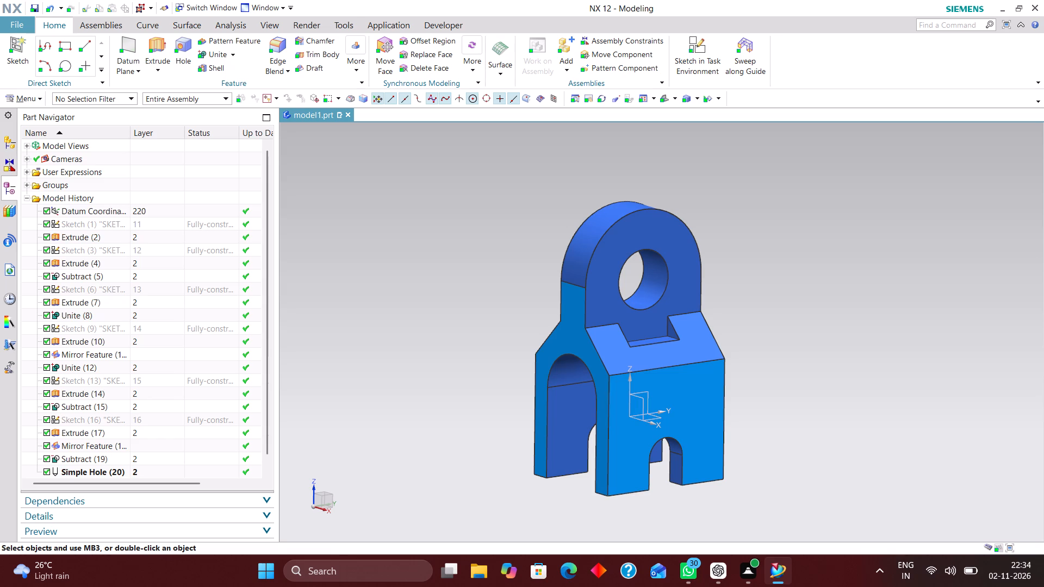
Define a product interface object with Object Type Automatic, picking the bracket geometry where the upper lug meets the sloped shoulder.
left_click(36, 103)
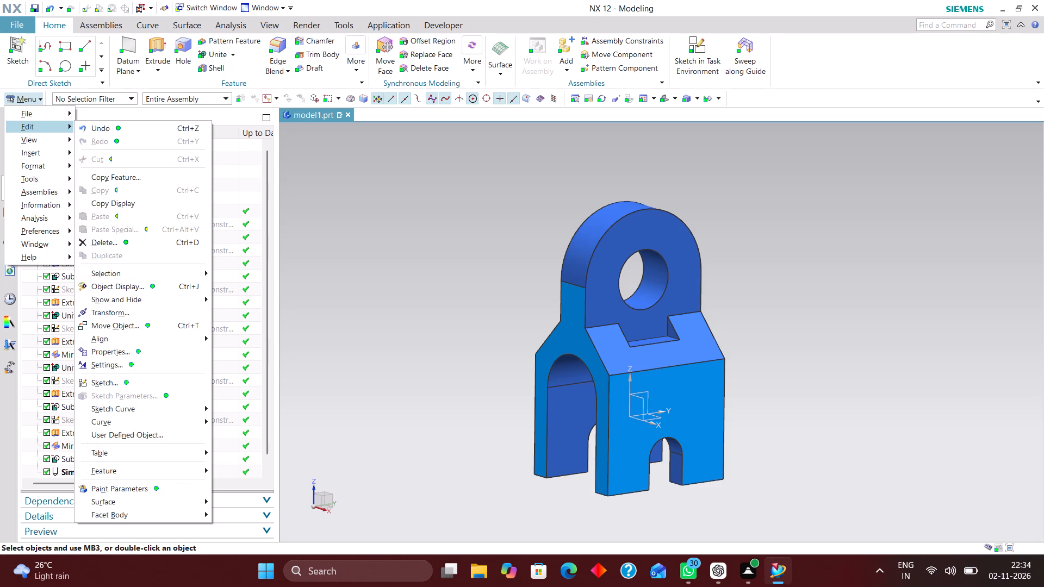
left_click(42, 177)
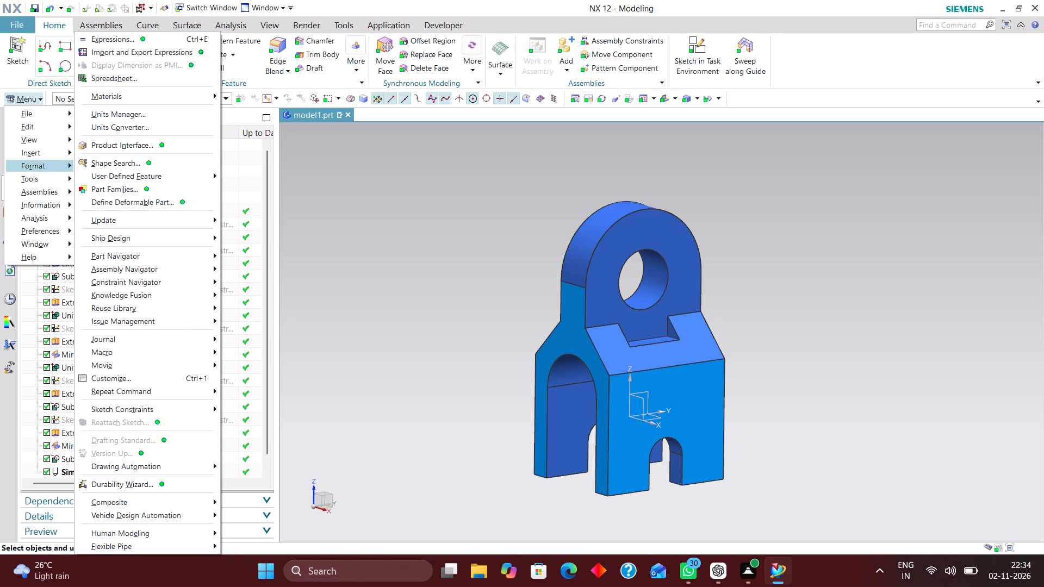
left_click(161, 138)
left_click(160, 140)
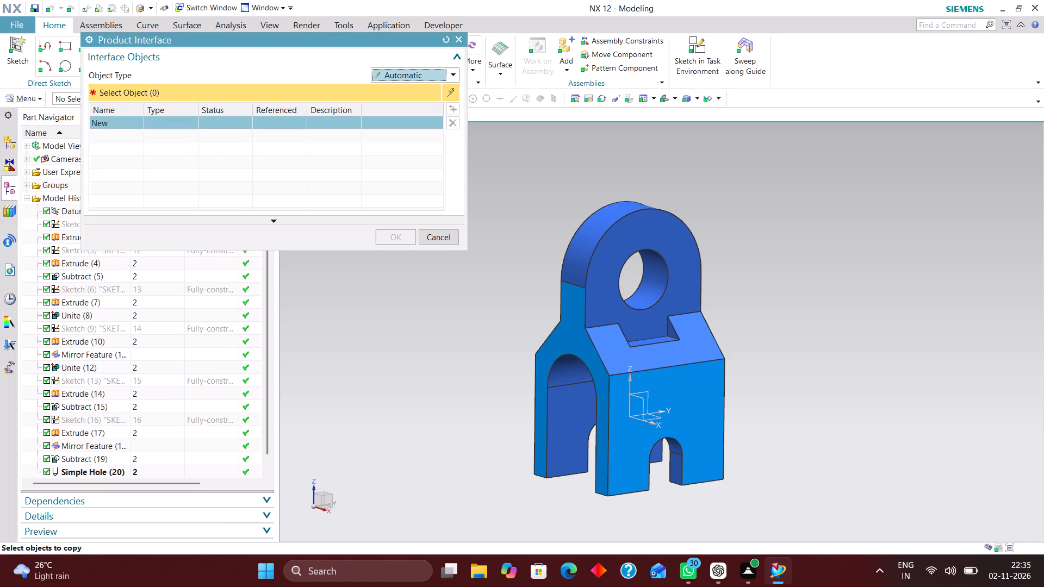
left_click(604, 321)
left_click(394, 241)
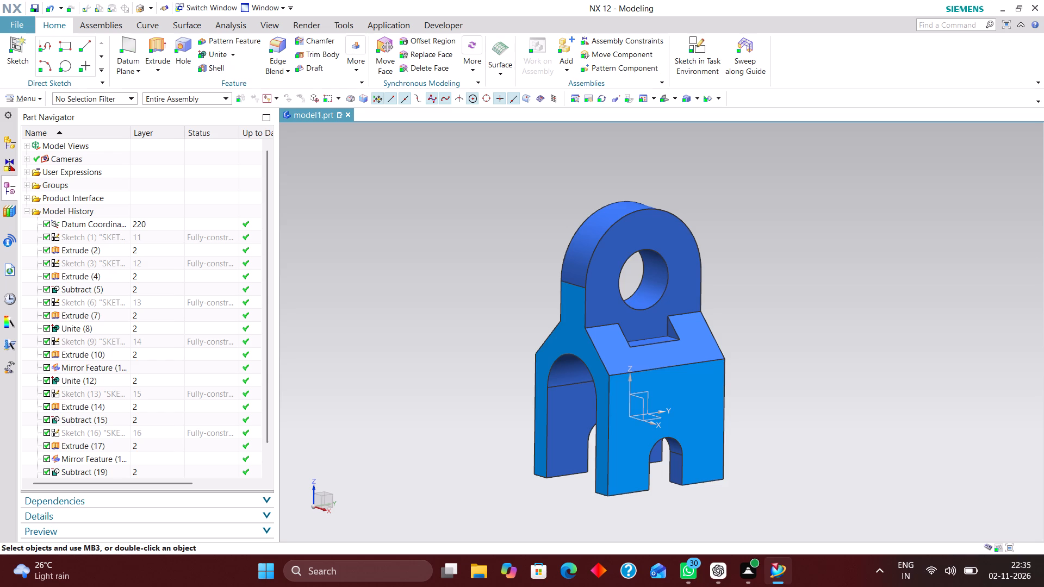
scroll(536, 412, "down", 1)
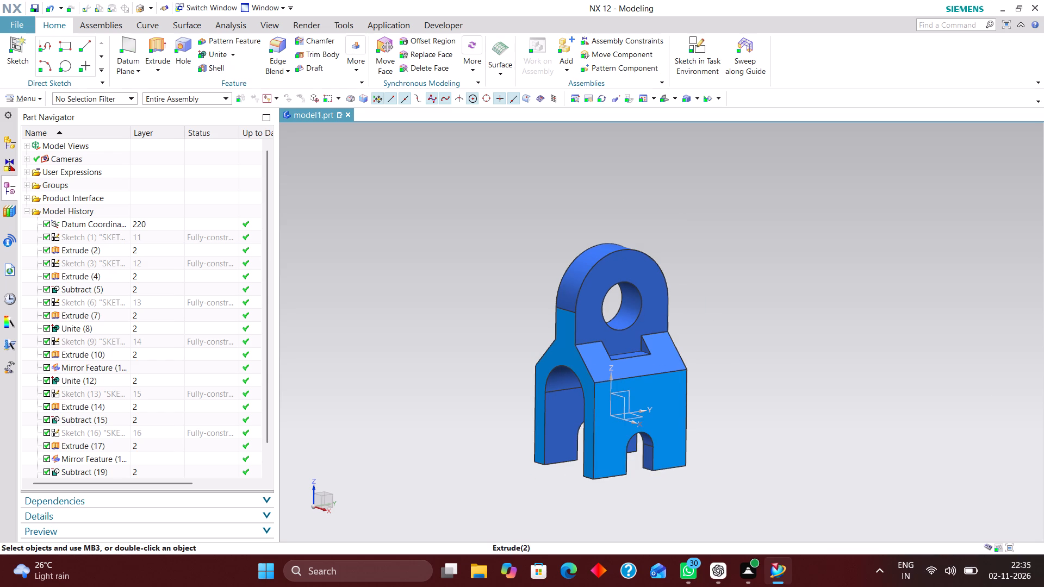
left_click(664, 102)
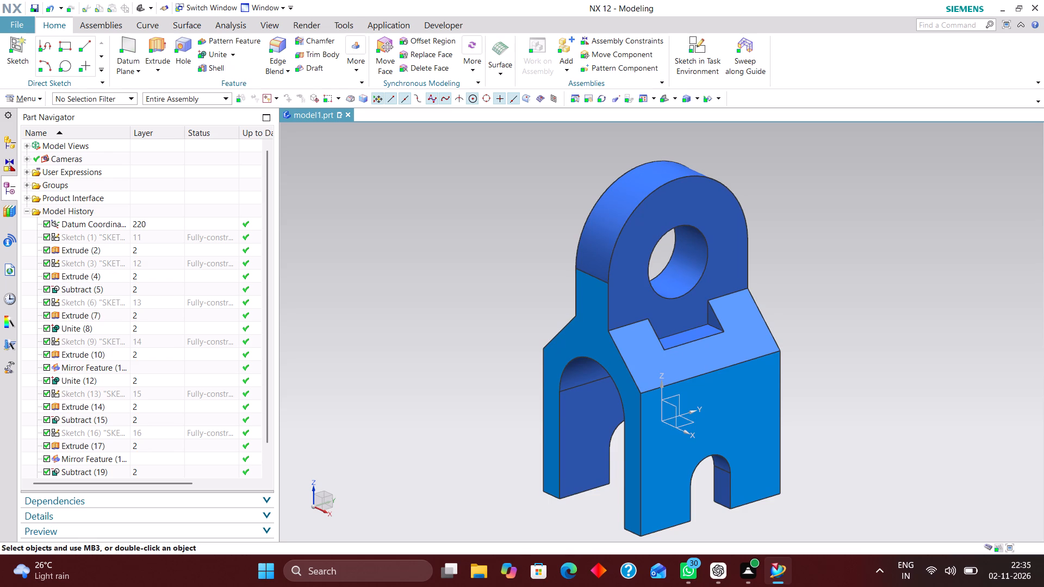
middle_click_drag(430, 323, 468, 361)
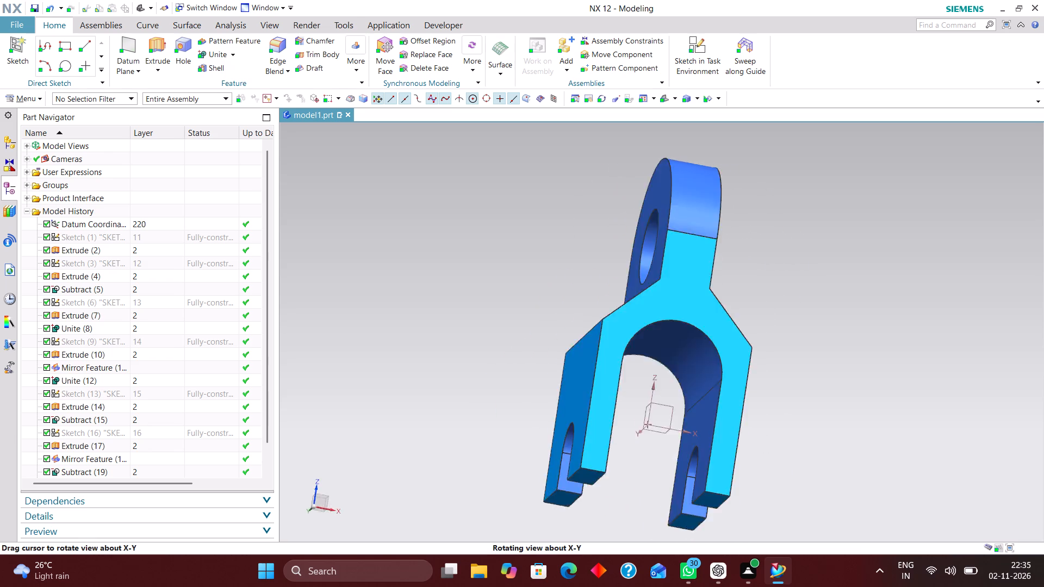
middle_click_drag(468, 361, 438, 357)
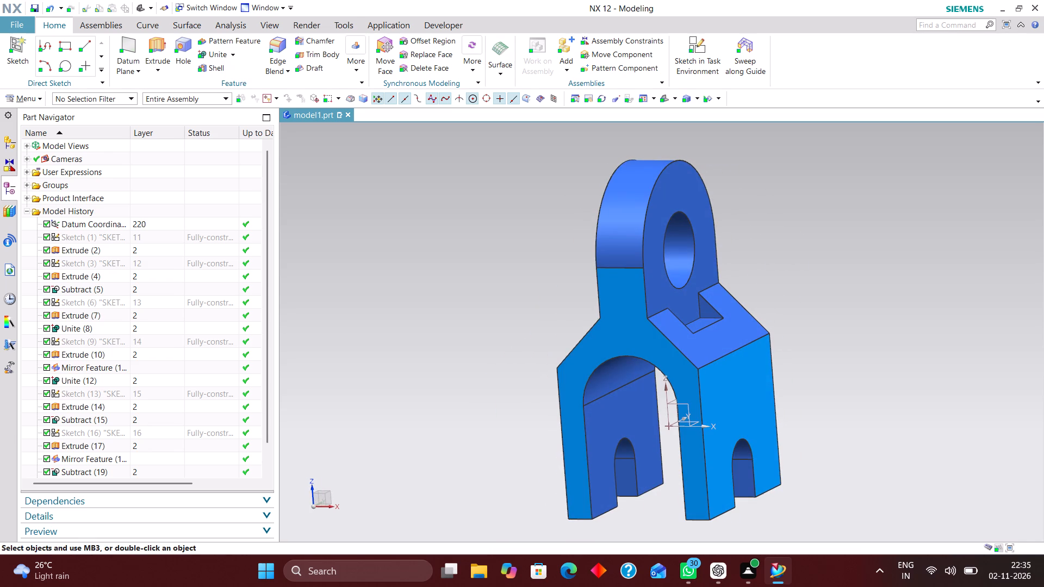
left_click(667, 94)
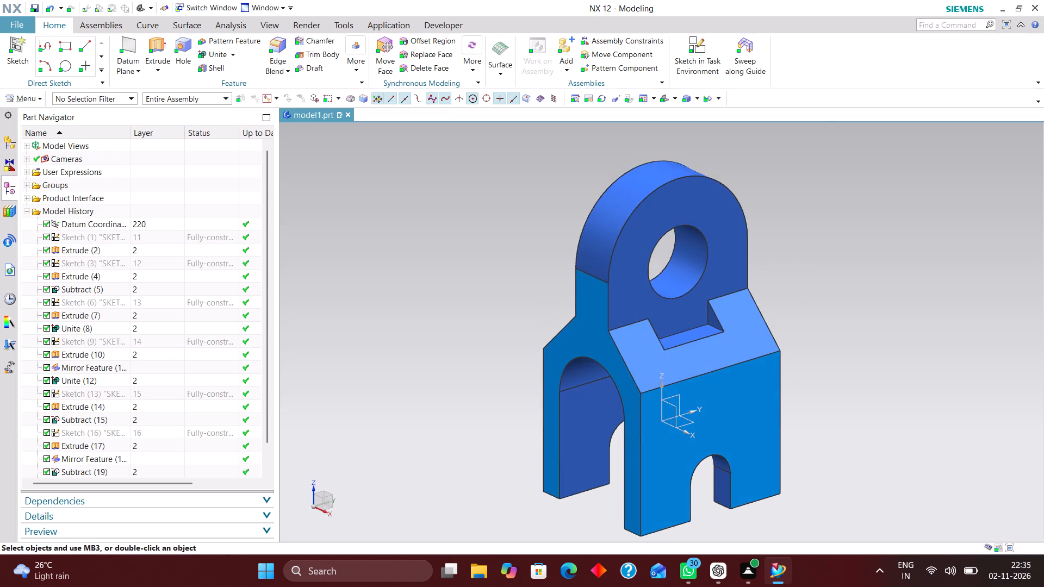
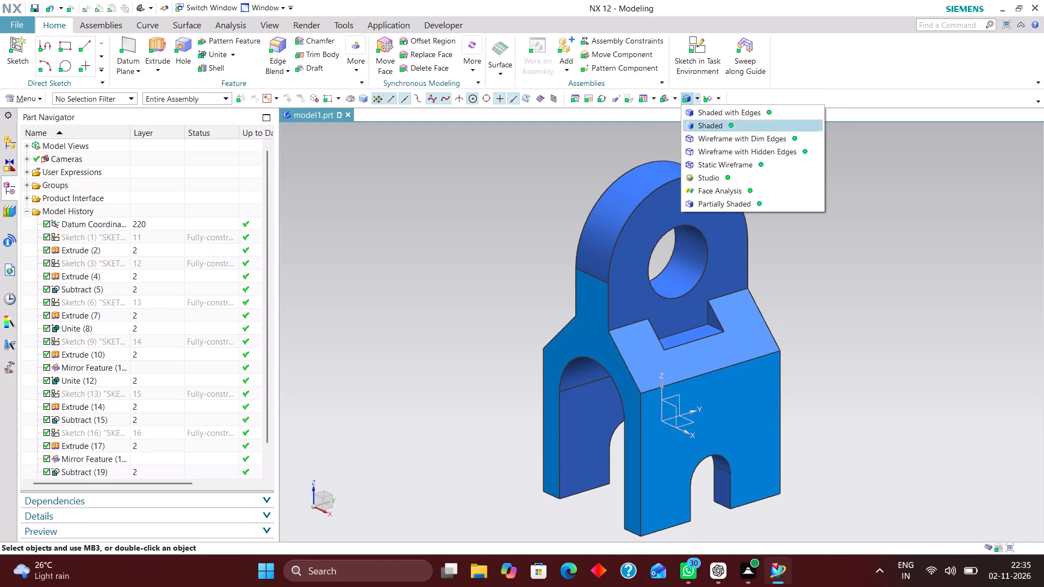
Switch the bracket to the Studio rendering style and examine it from several angles.
left_click(721, 174)
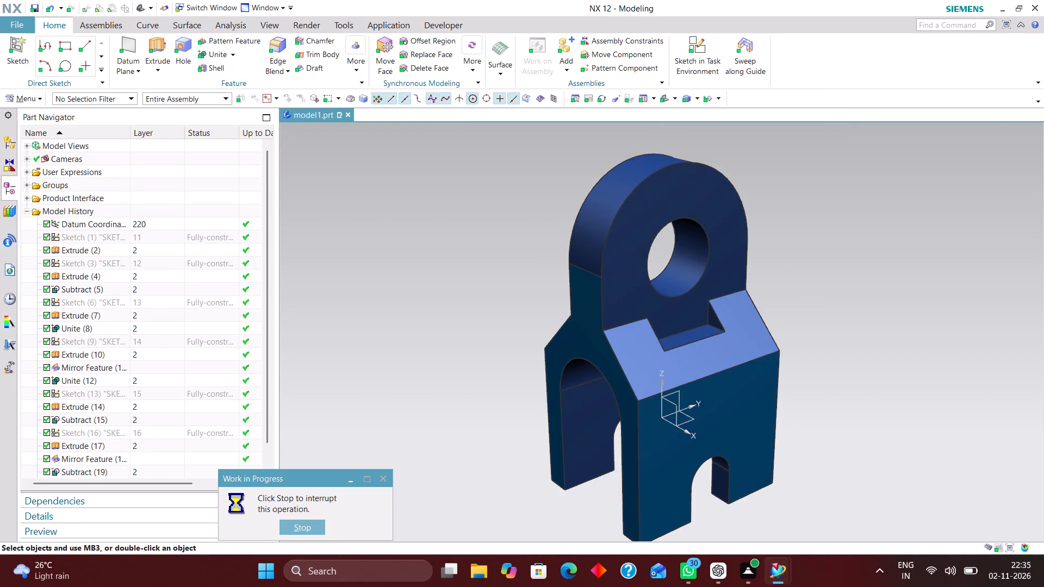
middle_click_drag(875, 399, 898, 312)
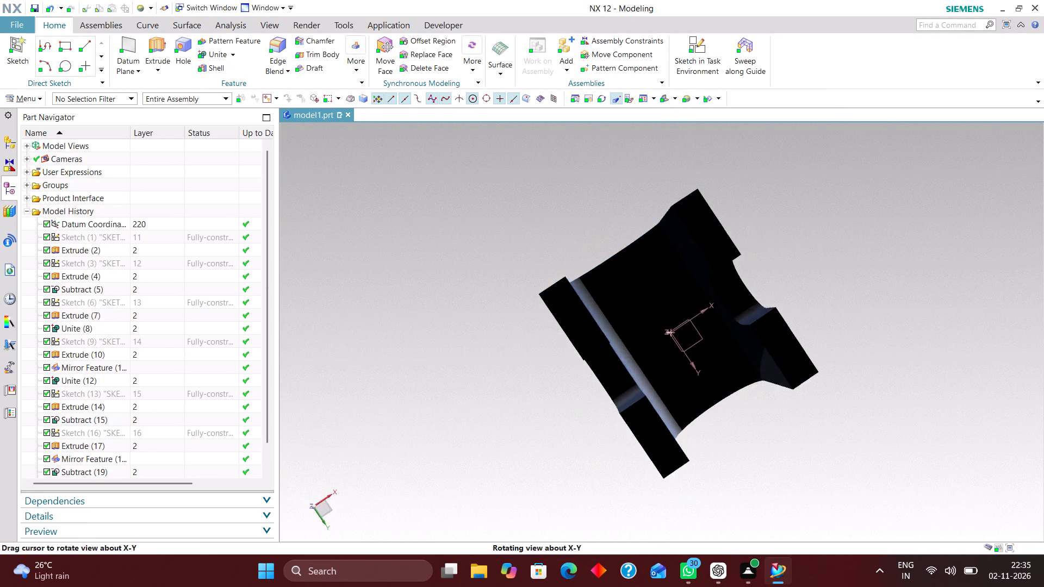
middle_click_drag(898, 312, 846, 428)
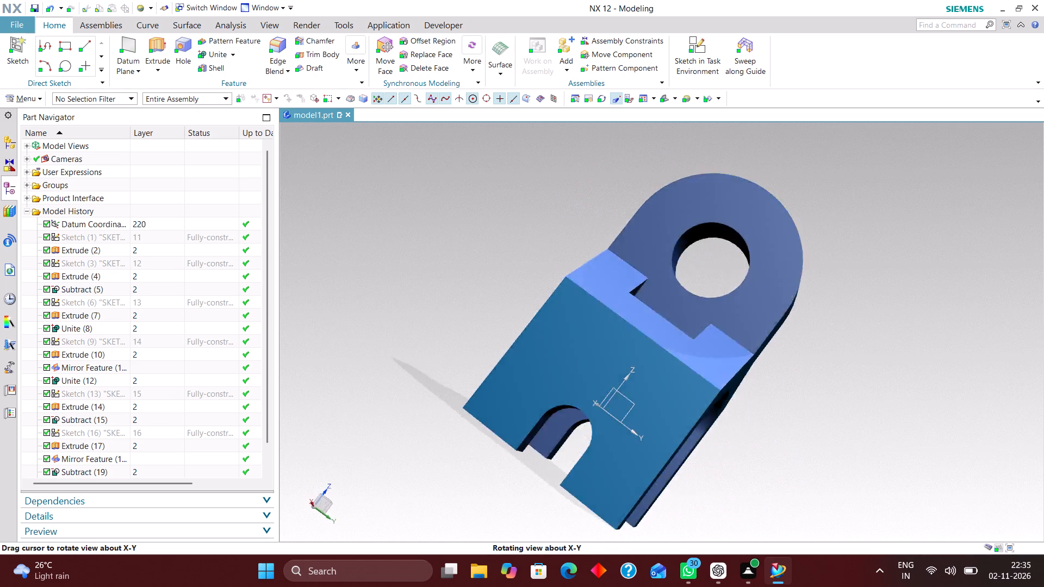
middle_click_drag(846, 428, 972, 497)
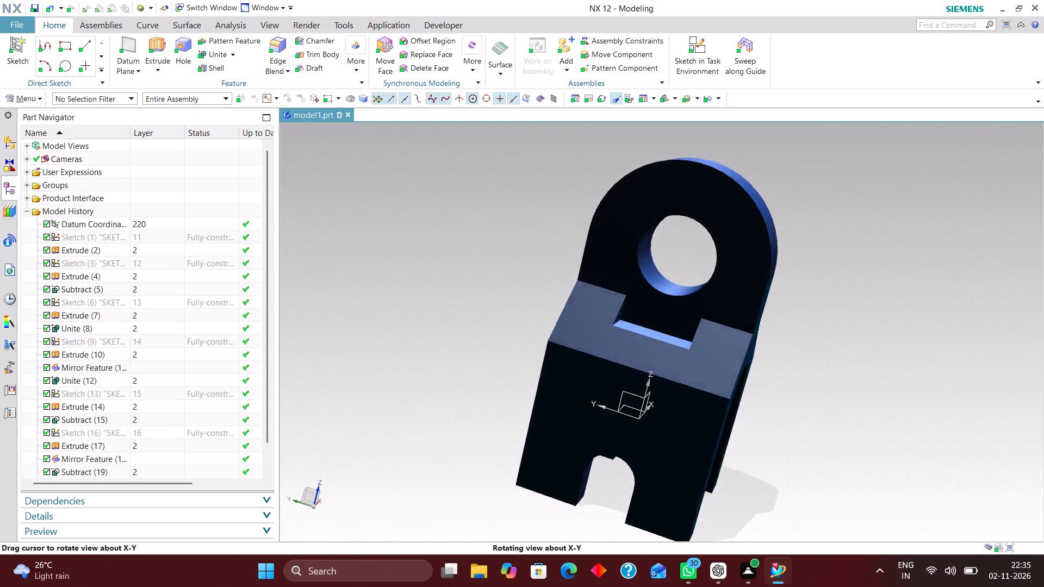
middle_click_drag(972, 497, 703, 544)
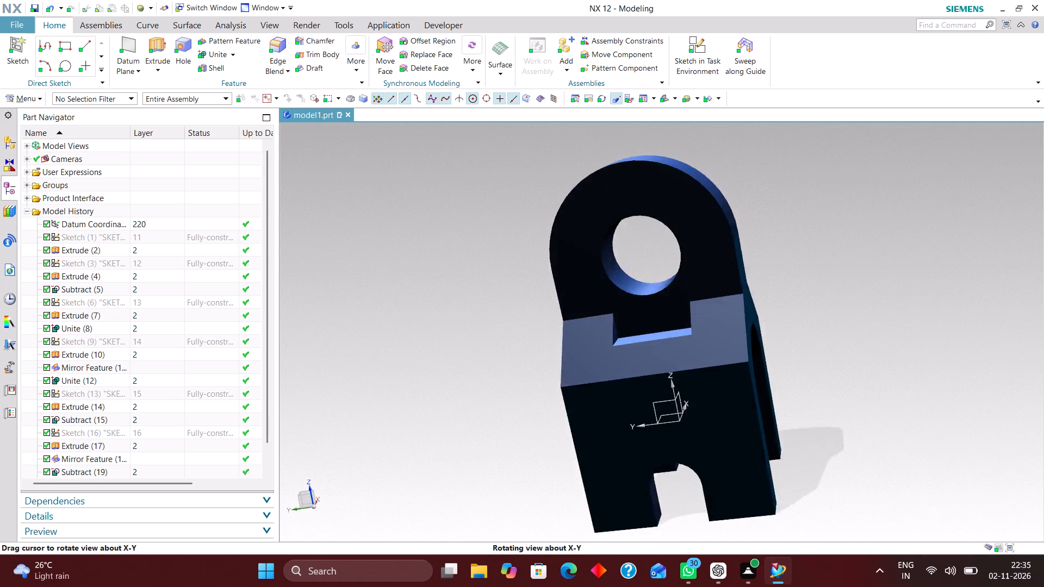
middle_click_drag(703, 544, 626, 484)
Set the rendering style to Shaded with Edges, undo the last display change, and restore the bracket's standard orientation.
left_click(694, 97)
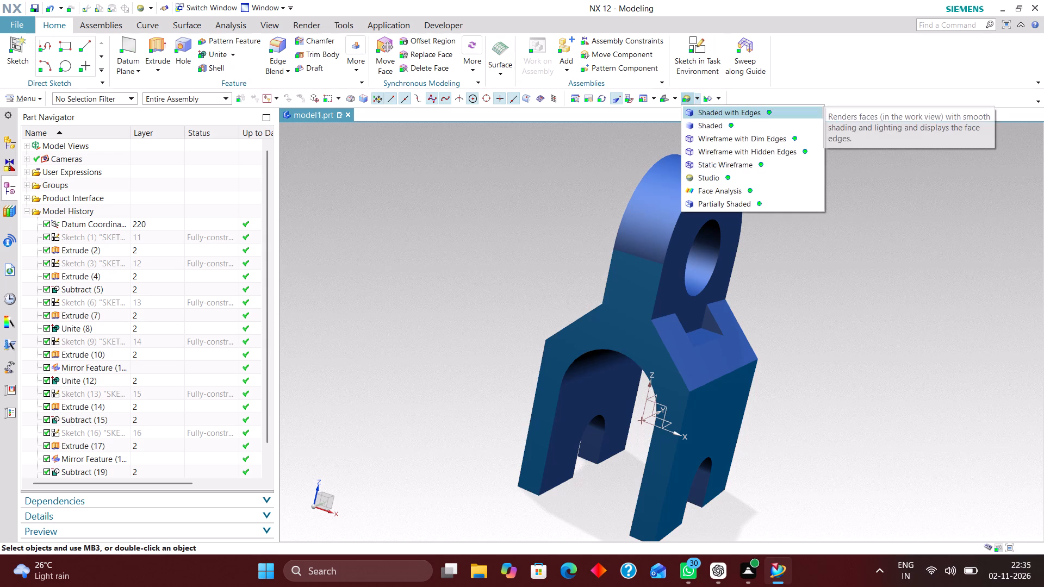
left_click(699, 113)
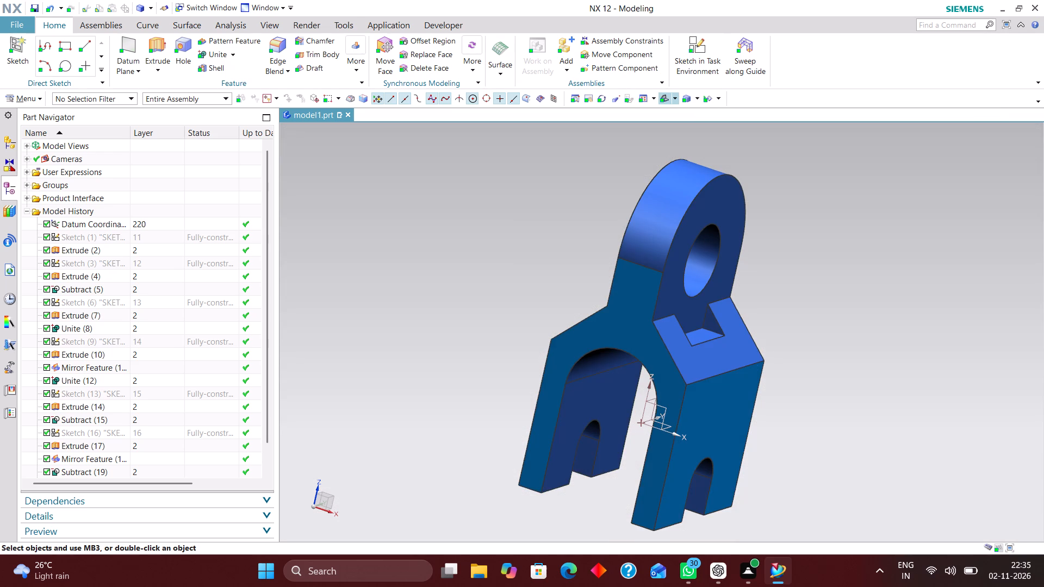
left_click(668, 98)
scroll(172, 295, "down", 5)
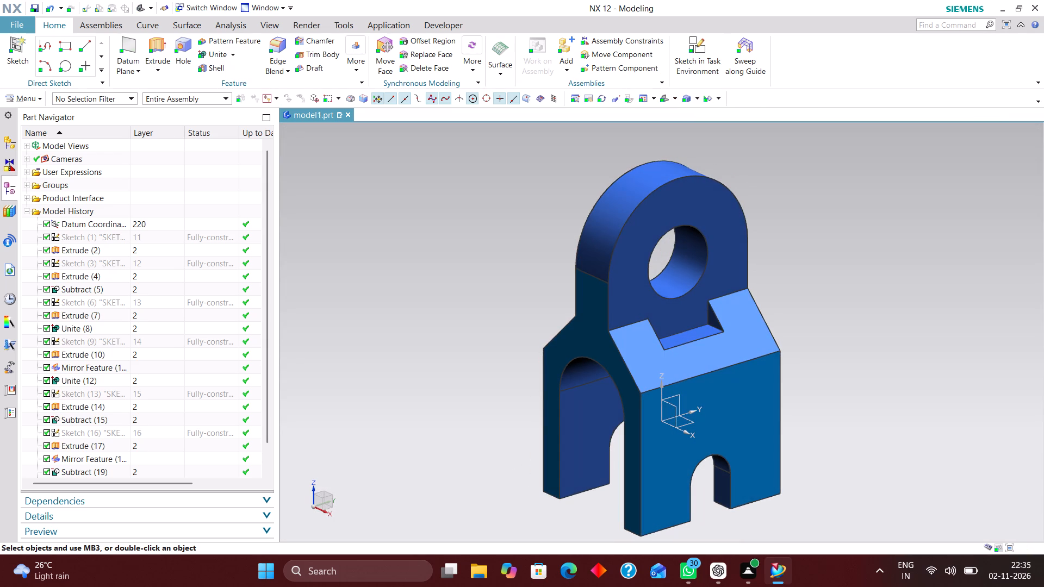
scroll(166, 372, "up", 4)
middle_click_drag(596, 248, 620, 209)
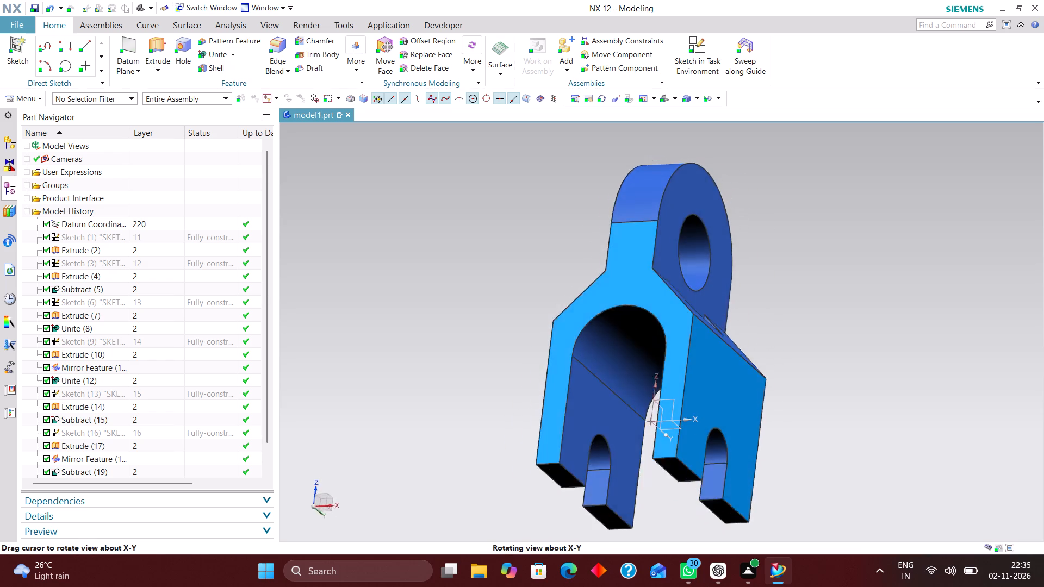
middle_click_drag(620, 209, 601, 242)
scroll(607, 240, "up", 1)
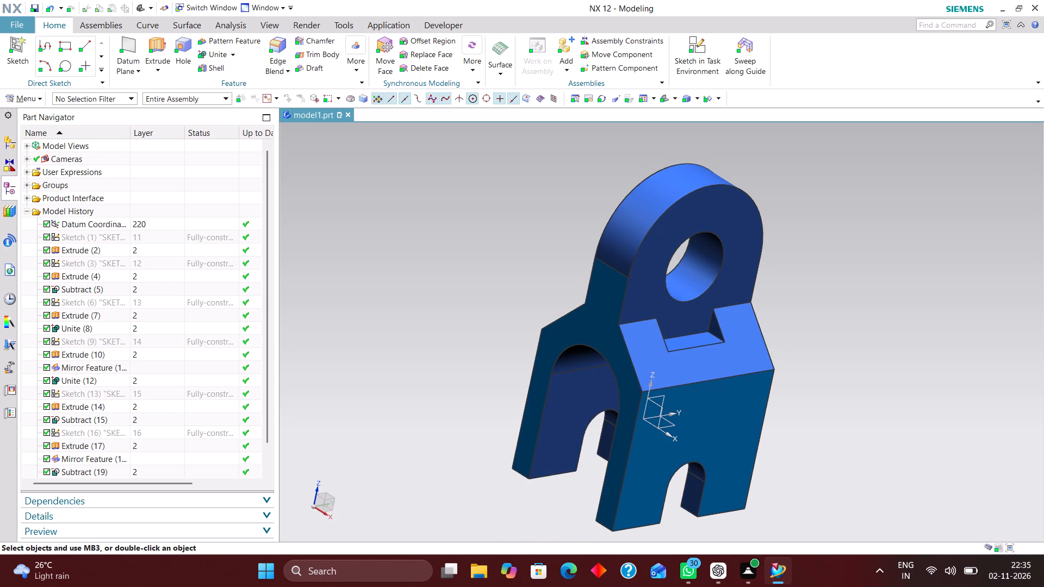
left_click(49, 4)
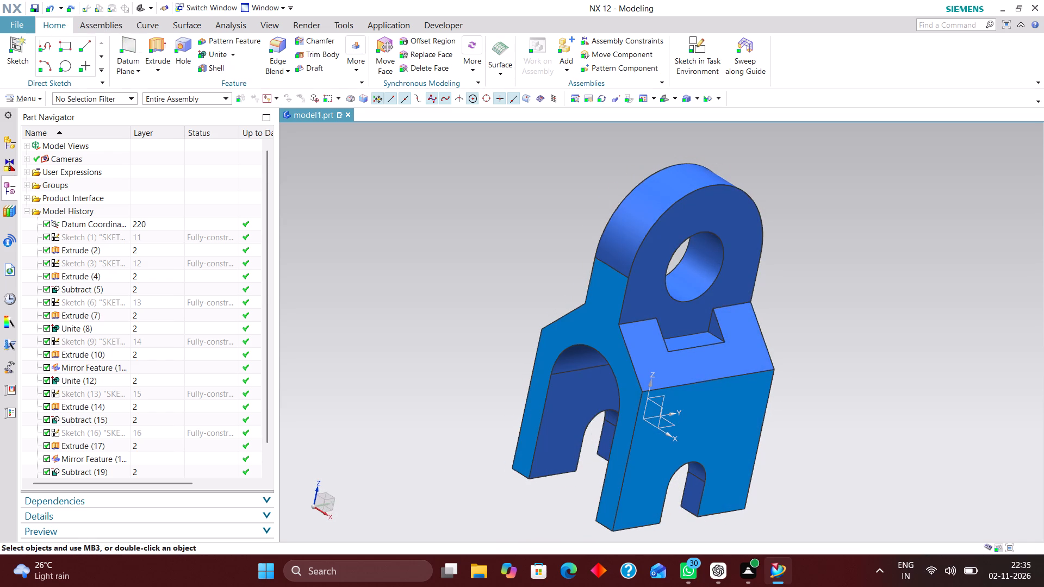
left_click(667, 96)
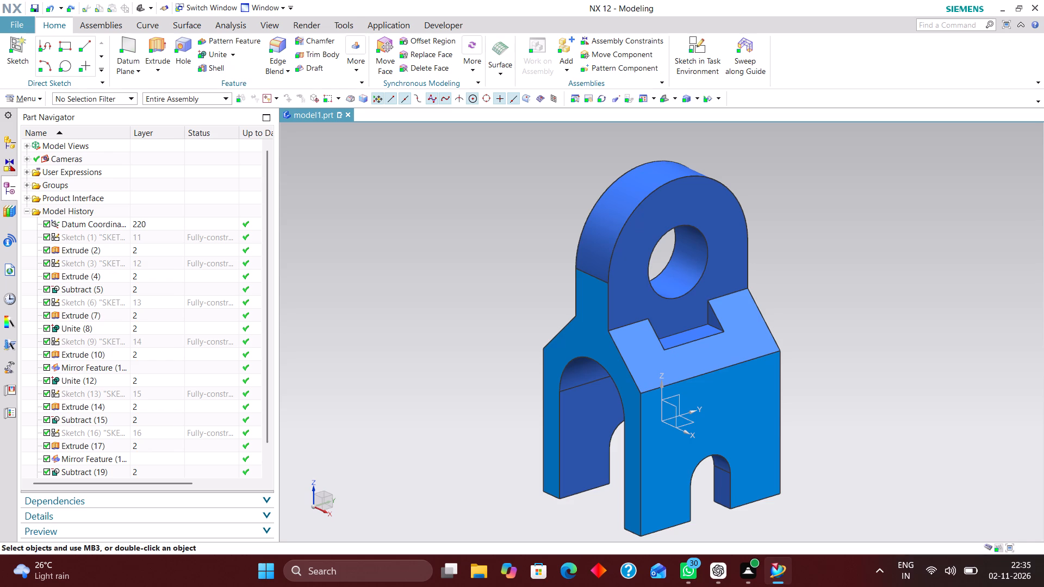
Create a new drawing of model1 from the A3 - Size millimetre template, leaving the title block cells blank.
left_click(21, 21)
left_click(39, 40)
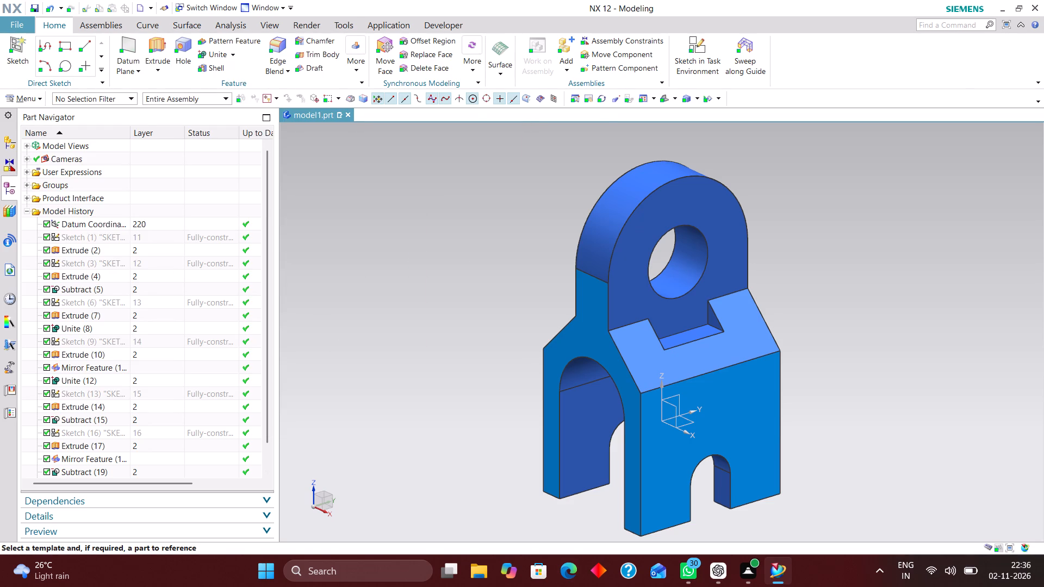
left_click(424, 136)
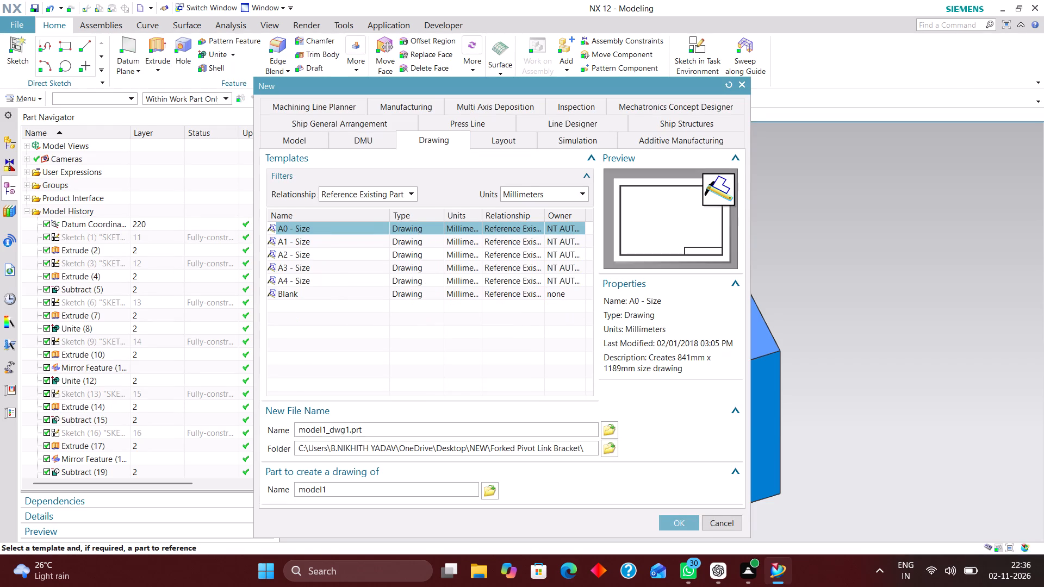
left_click(296, 264)
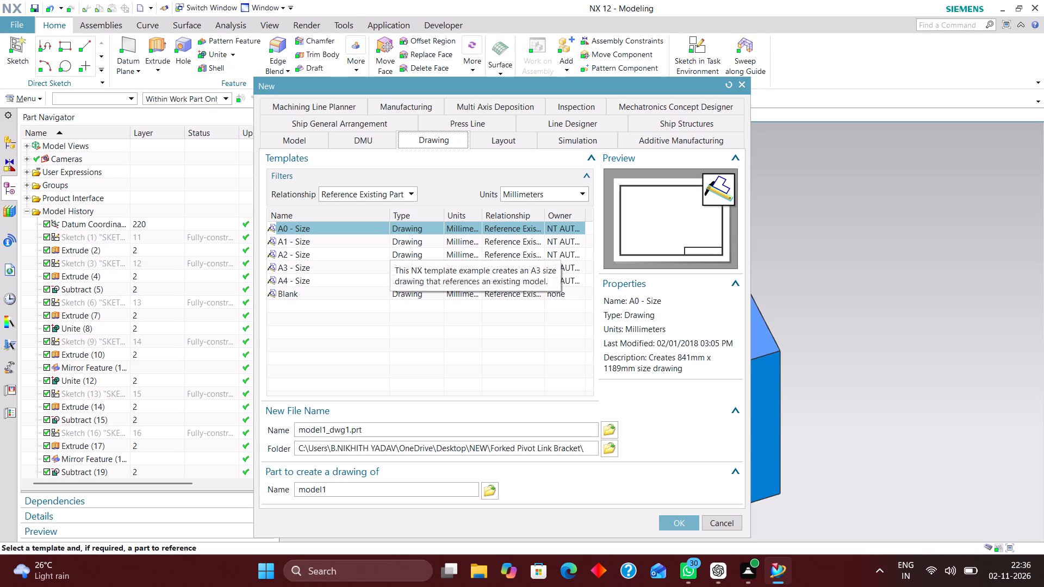
left_click(683, 527)
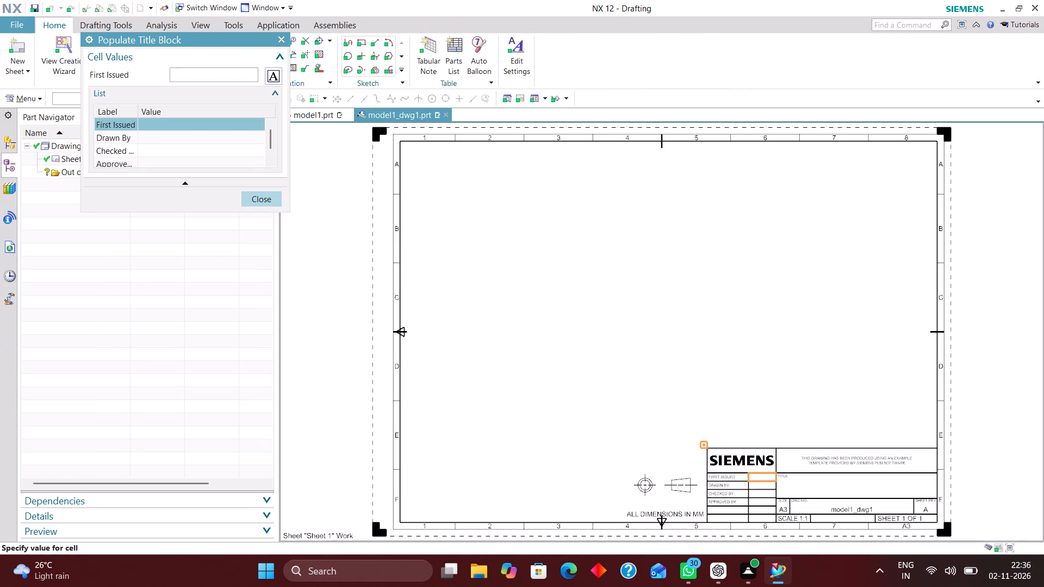
left_click(269, 194)
left_click(368, 284)
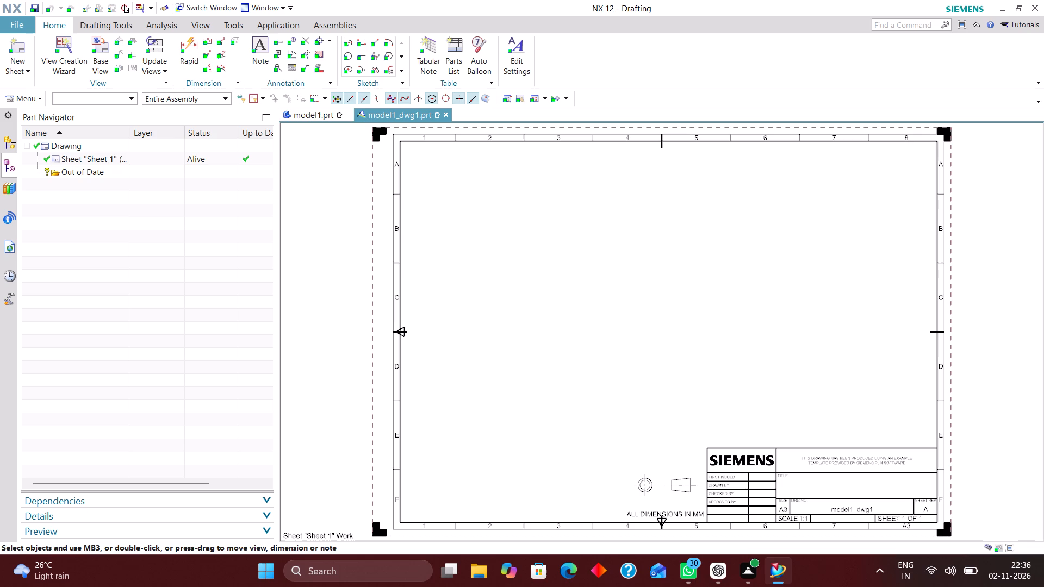
Set the drawing's work layer to 2.
key("ctrl+l")
key("2")
key("Return")
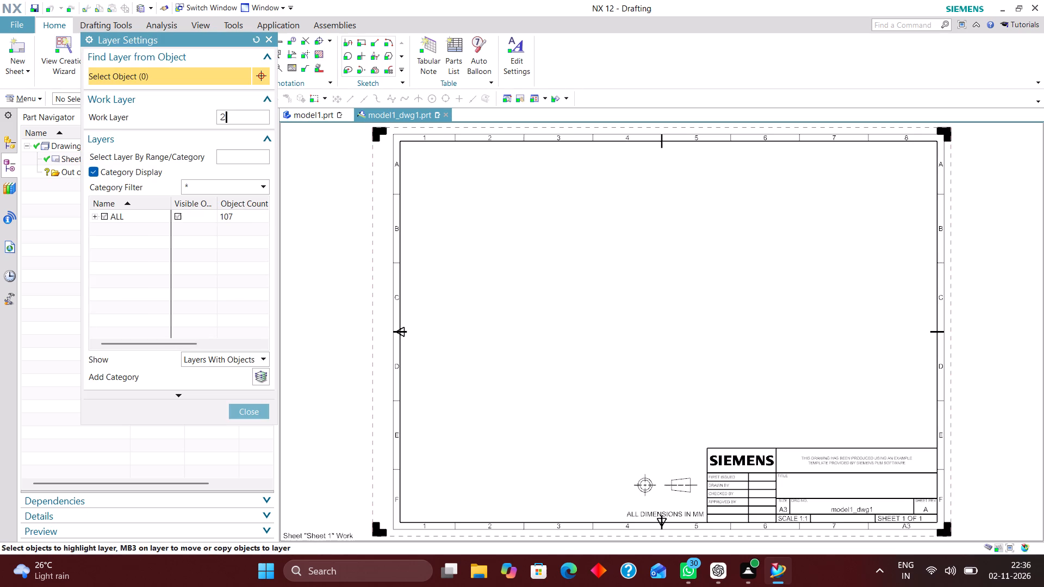
left_click(238, 413)
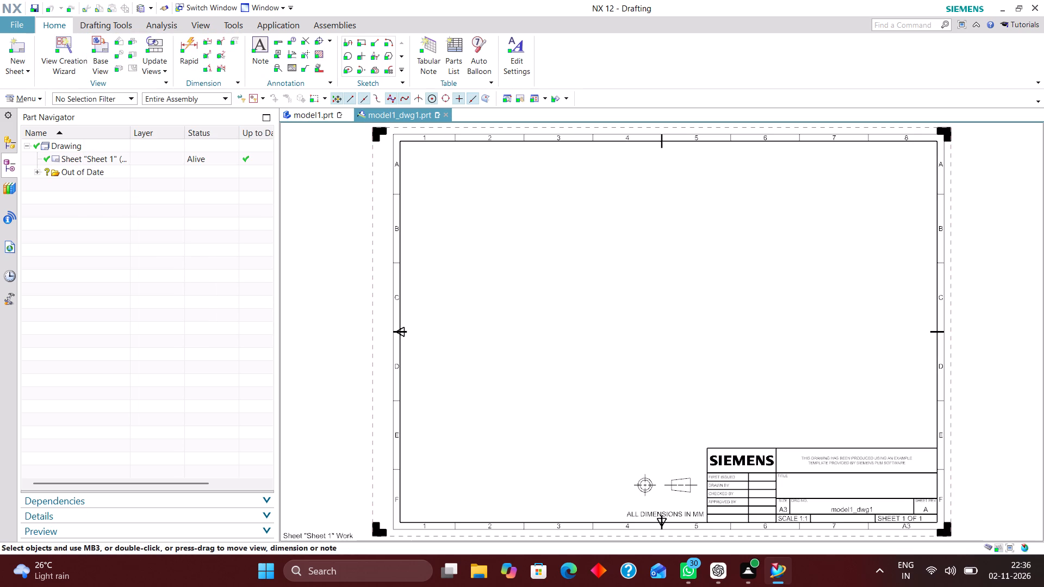
Place an Isometric base view of the bracket at scale 1:1 in the sheet's upper right area, without projected views.
left_click(105, 43)
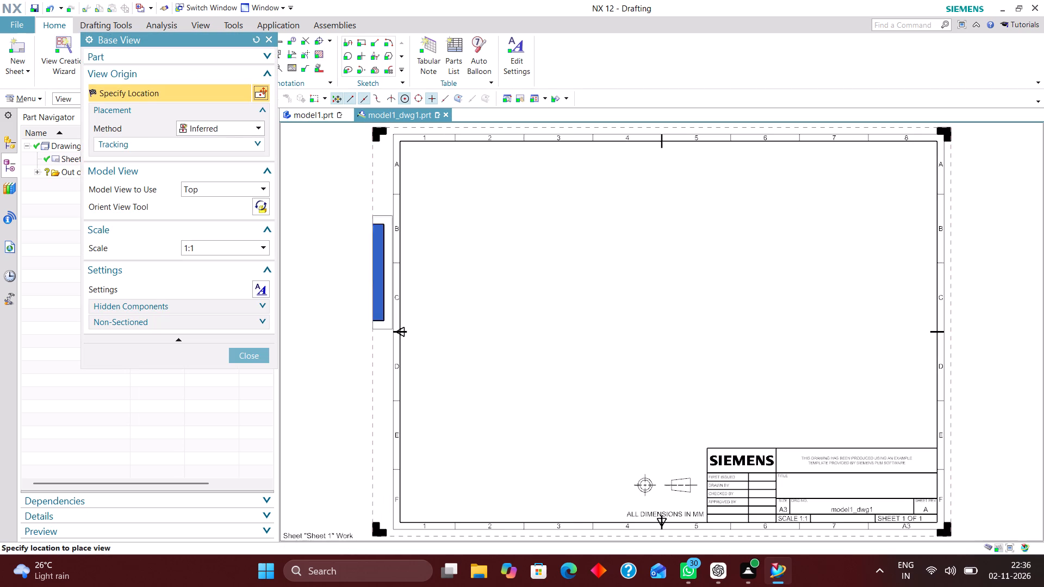
left_click(228, 188)
left_click(228, 275)
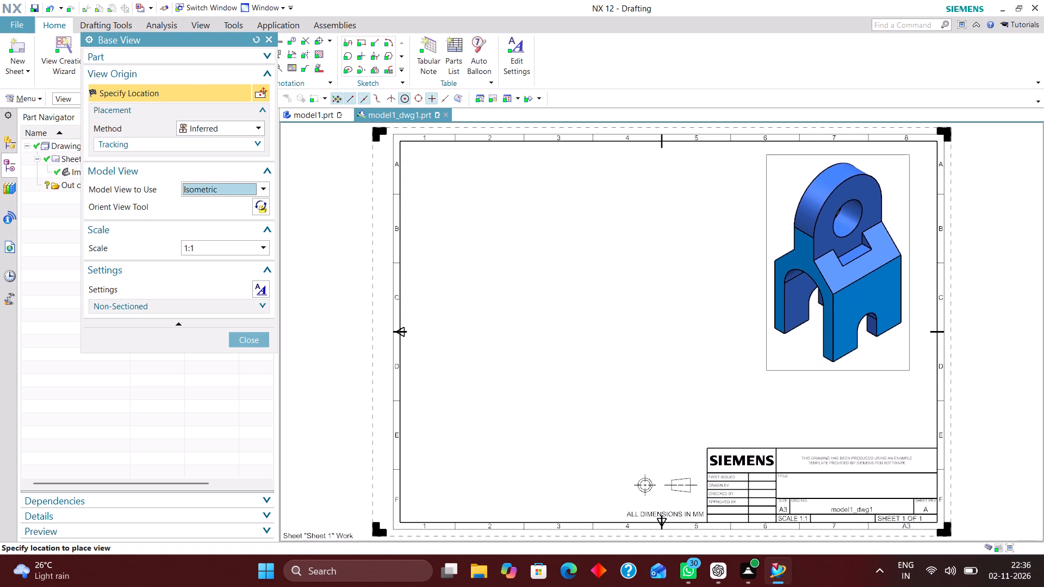
left_click(837, 263)
left_click(238, 271)
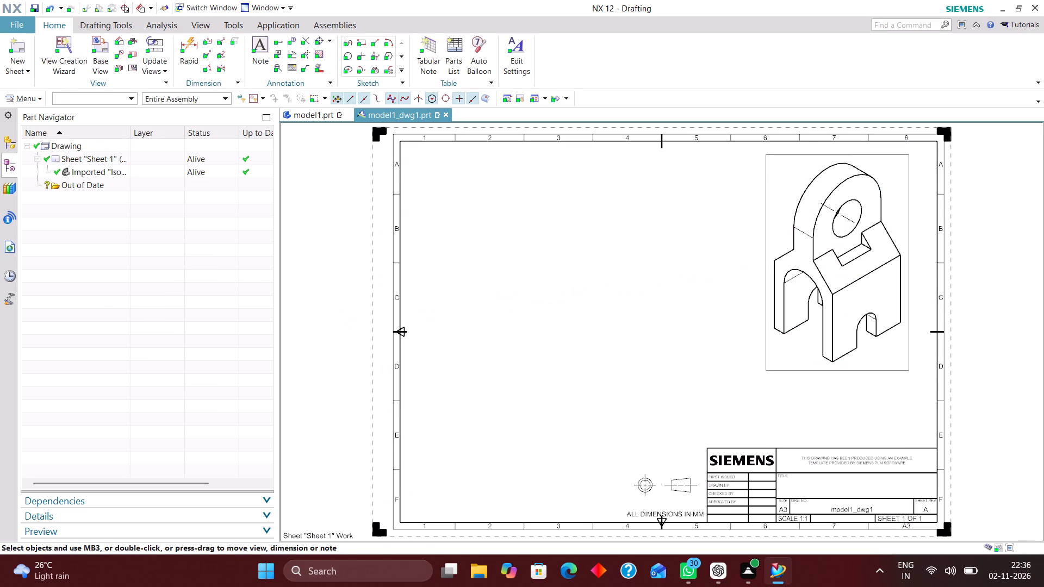
Place a Front base view at scale 1:1 to the left of the isometric view, level with it, without projected views.
left_click(103, 42)
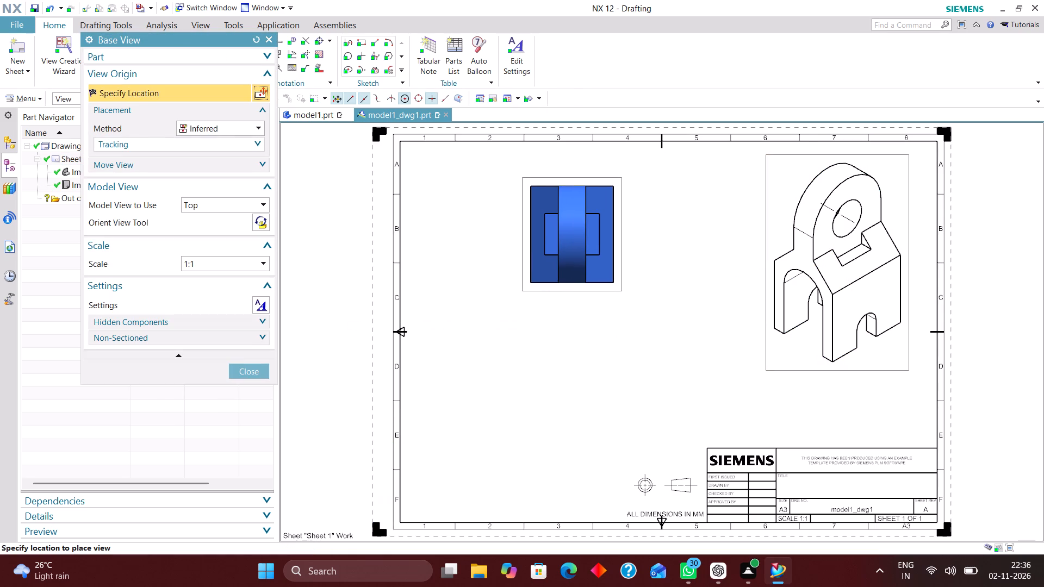
left_click(250, 205)
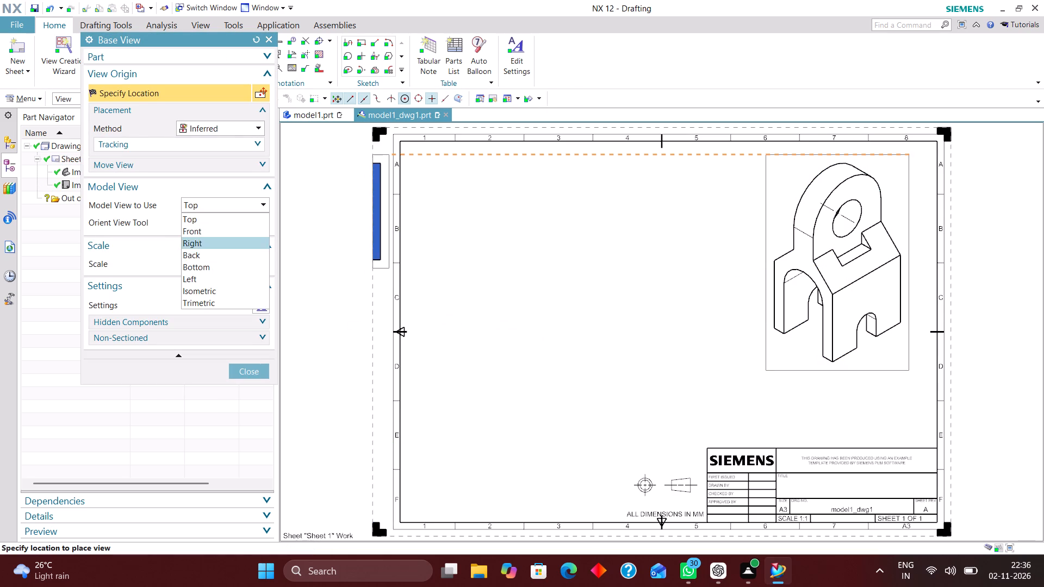
left_click(224, 230)
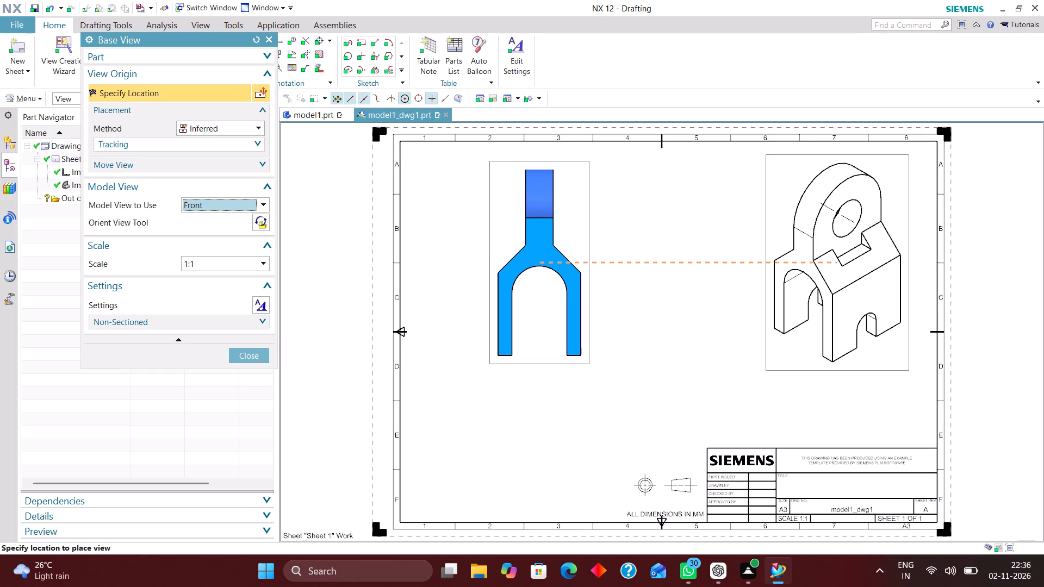
left_click(538, 260)
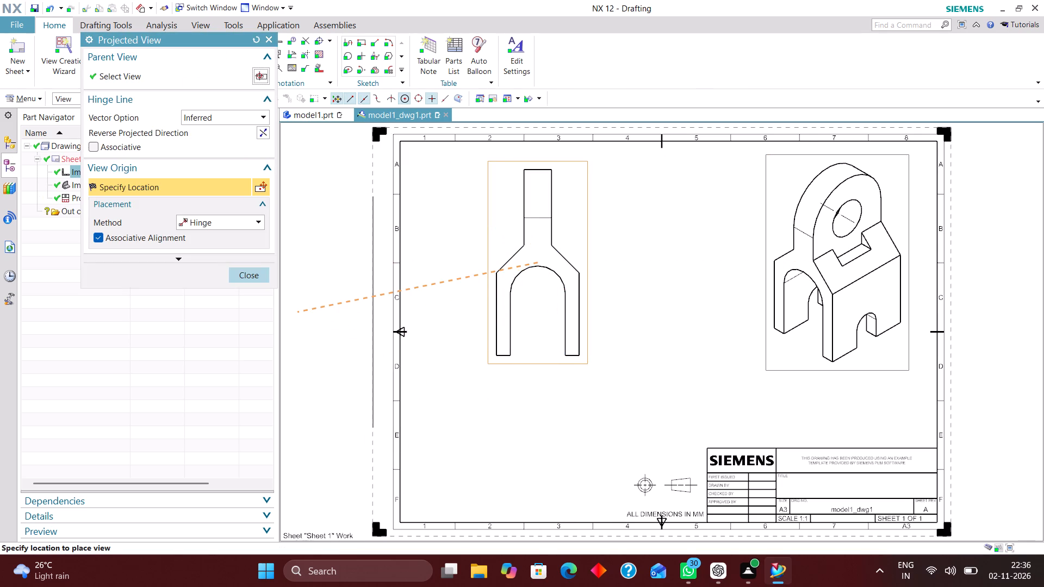
left_click(248, 278)
Change the size of Sheet 1 to A2 - 420 x 594.
right_click(371, 316)
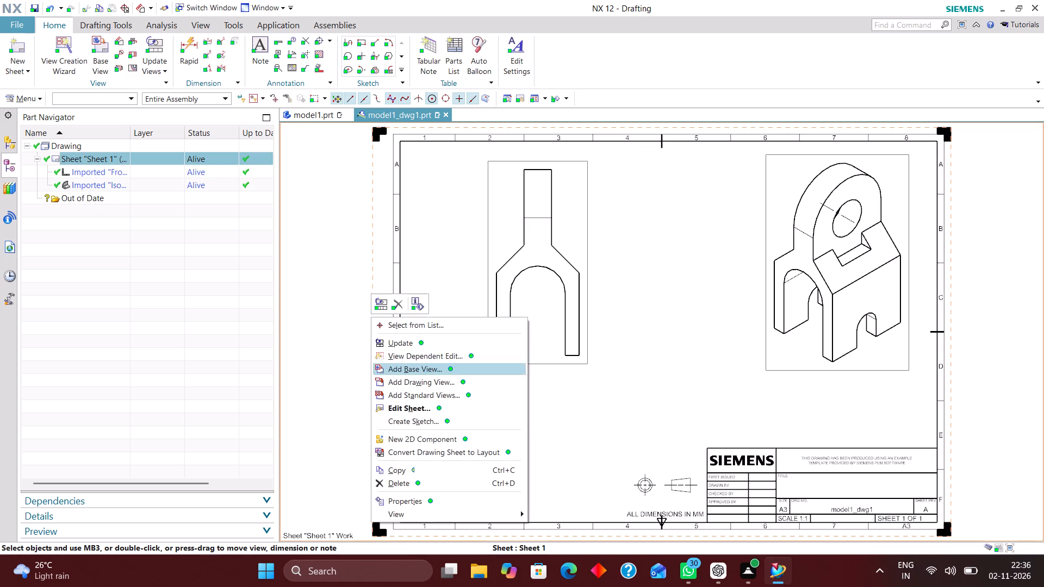
left_click(427, 410)
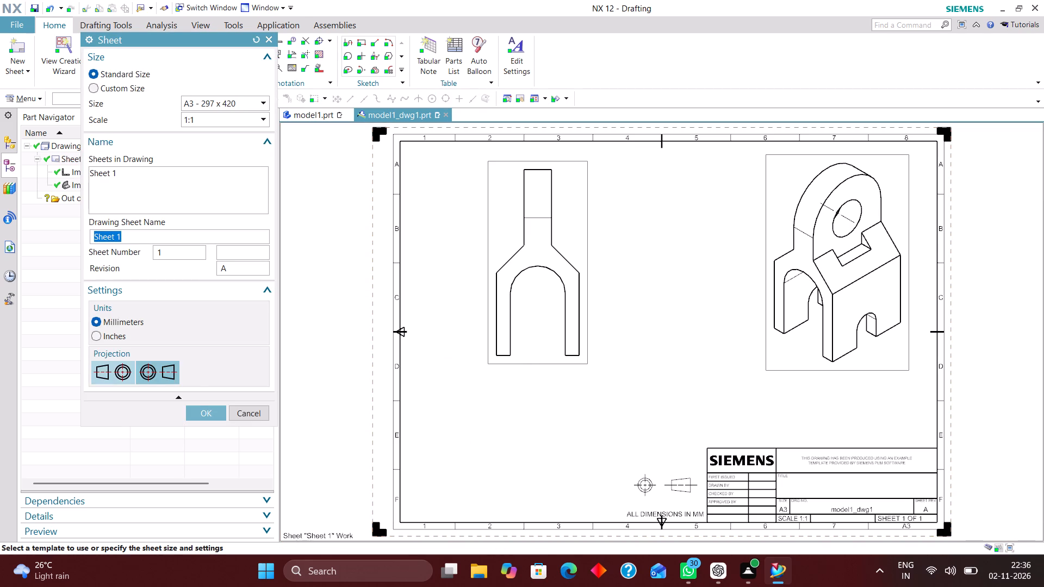
left_click(236, 104)
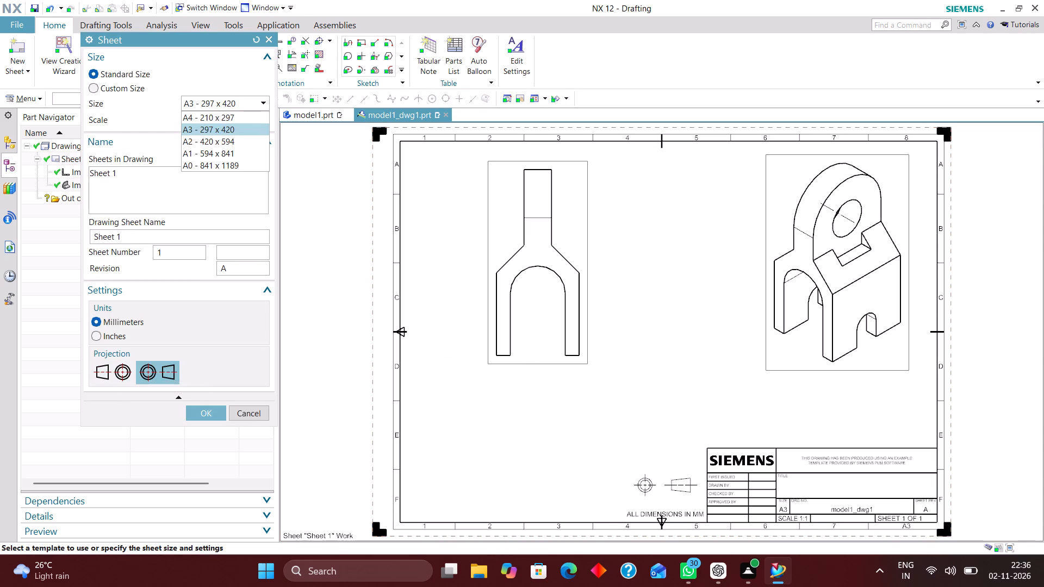
left_click(225, 139)
left_click(203, 405)
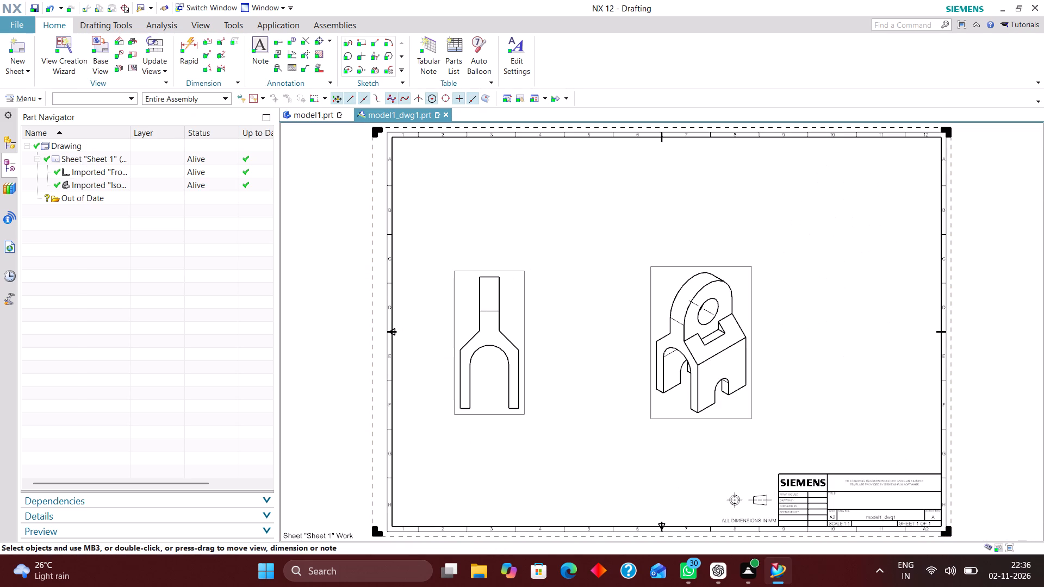
Move the isometric view to the sheet's upper right corner area and the front view beside it, horizontally aligned.
left_click_drag(750, 328, 910, 240)
left_click_drag(523, 311, 746, 221)
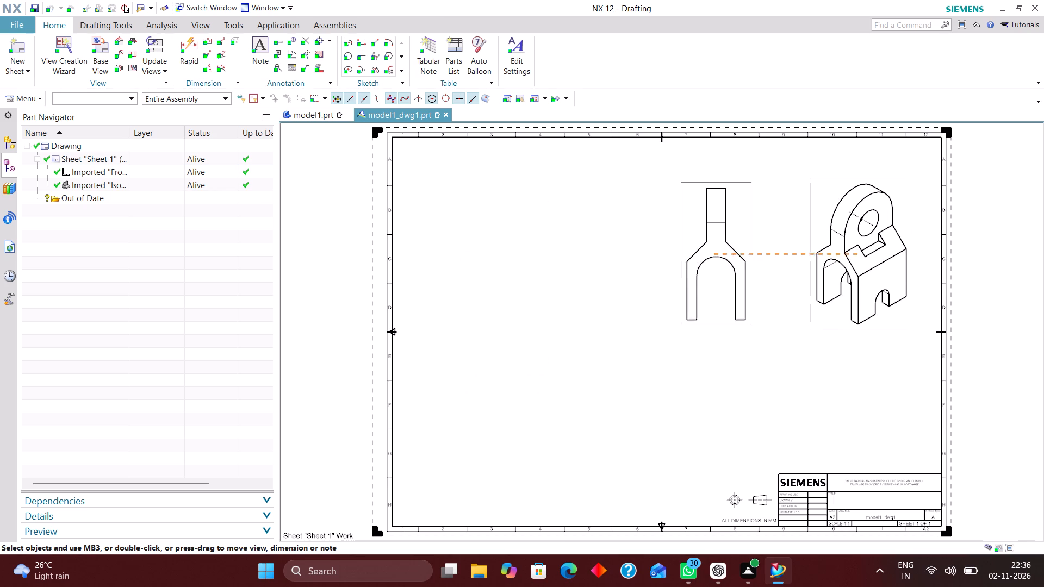
left_click_drag(746, 221, 731, 228)
Place a Right base view at scale 1:1 to the left of the front view, horizontally aligned, without projected views.
left_click(100, 37)
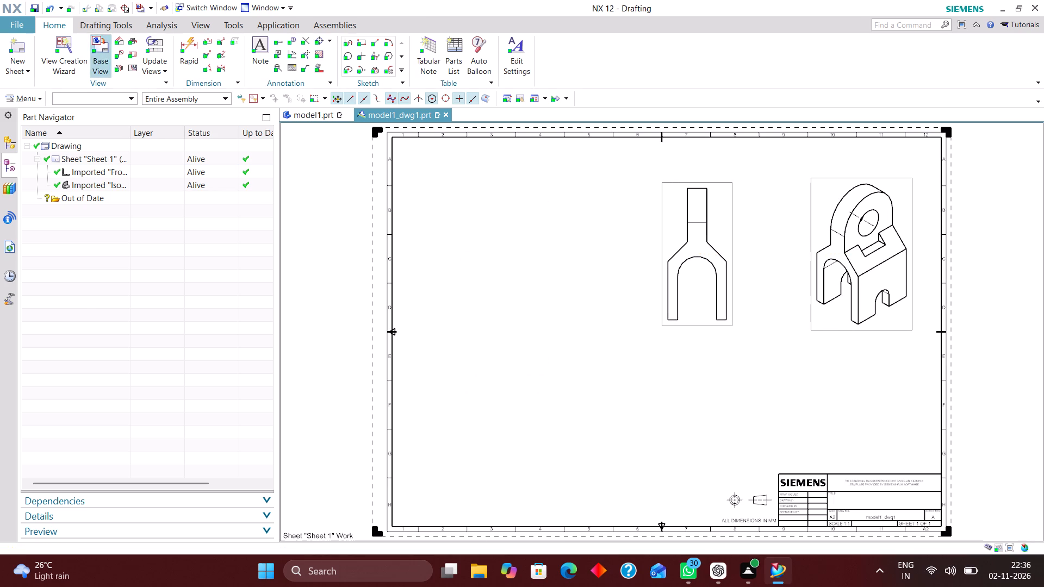
left_click(222, 208)
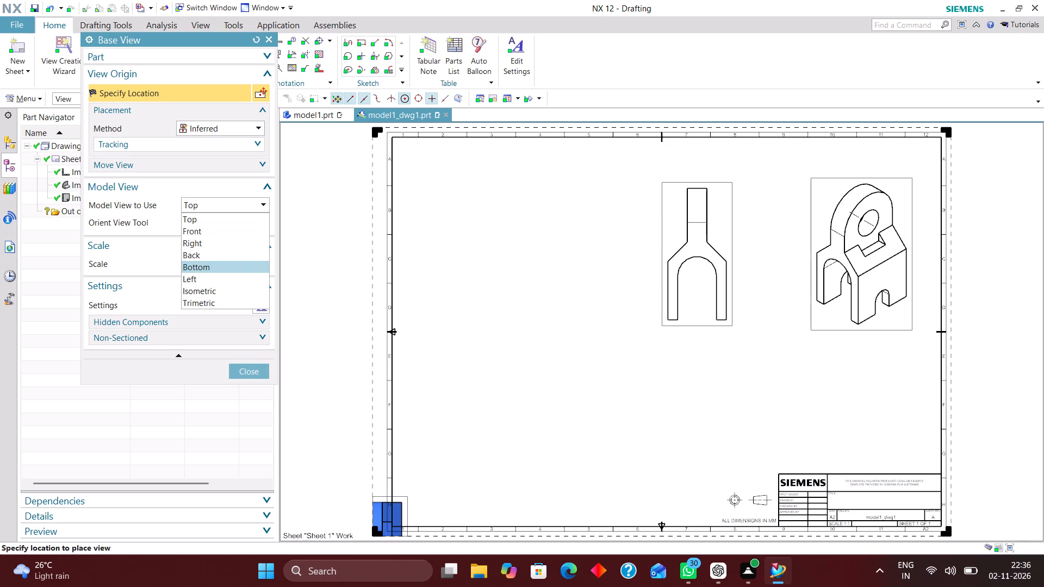
left_click(221, 240)
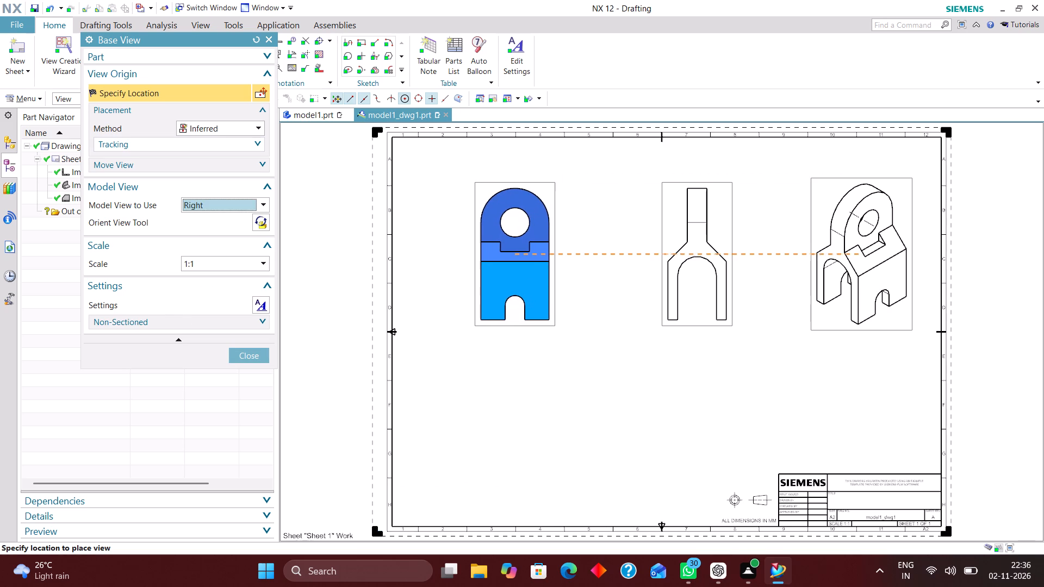
left_click(523, 249)
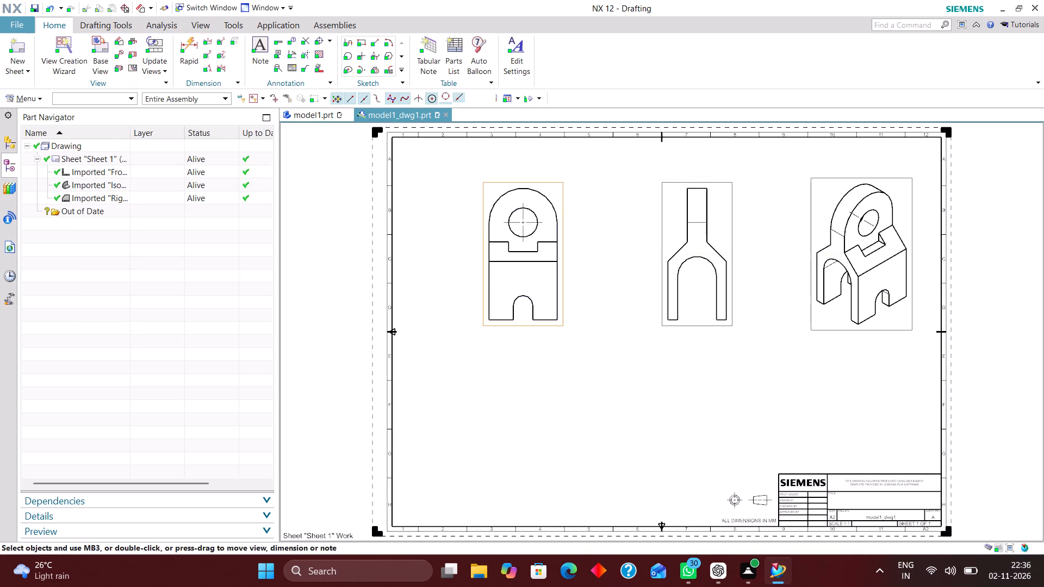
left_click(252, 272)
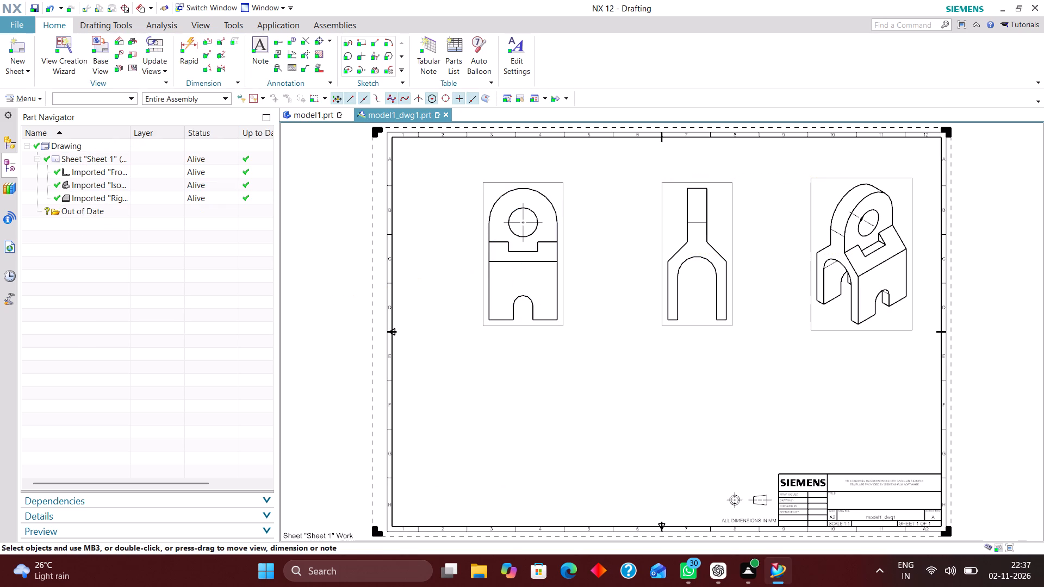
Place a Top base view, reoriented with the Orient View Tool, at scale 2:1 below the right and front views, without projected views.
left_click(98, 46)
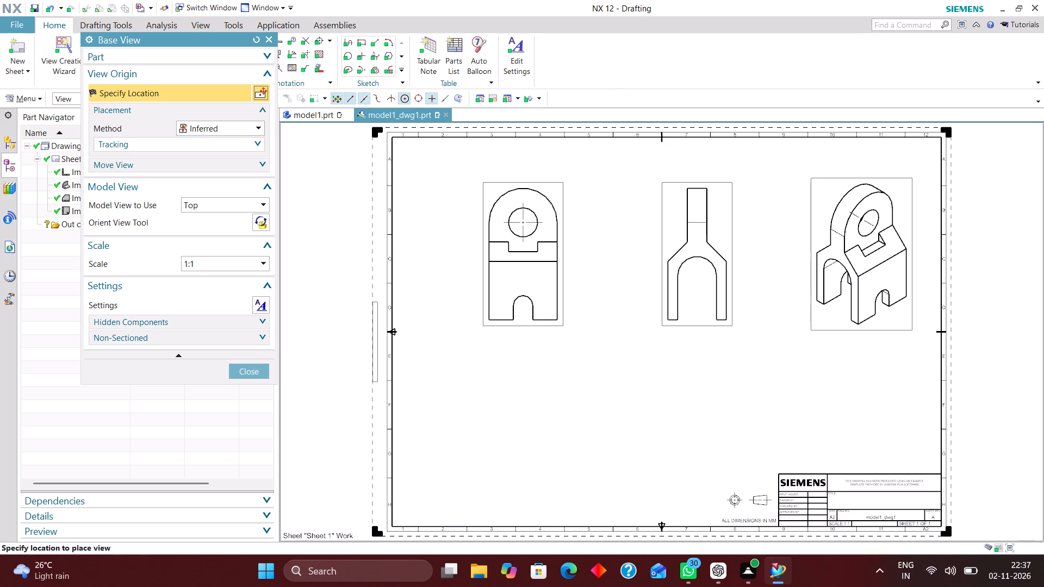
left_click(264, 226)
middle_click_drag(996, 466, 978, 433)
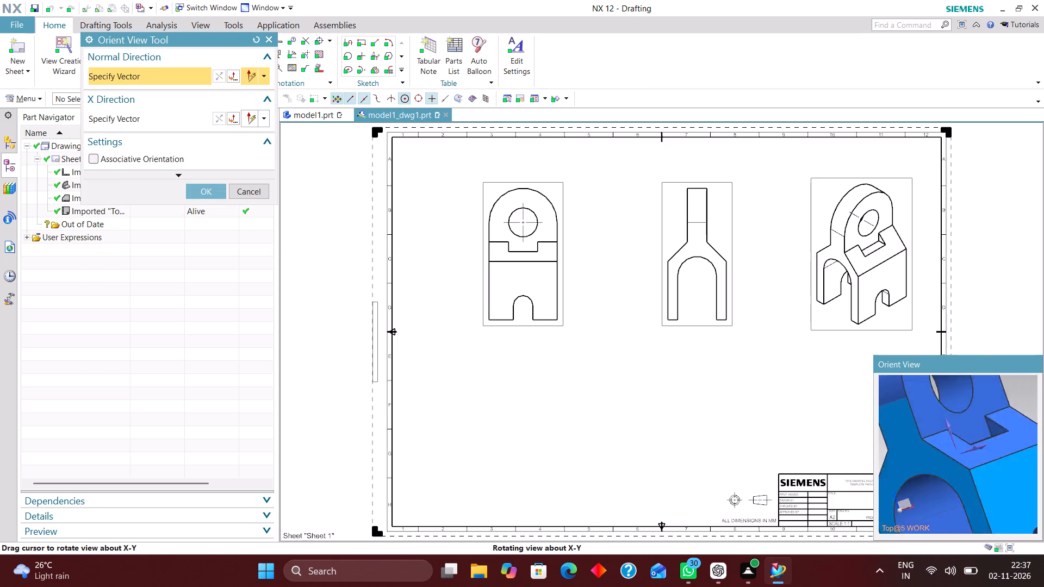
middle_click_drag(978, 433, 978, 461)
scroll(989, 470, "up", 1)
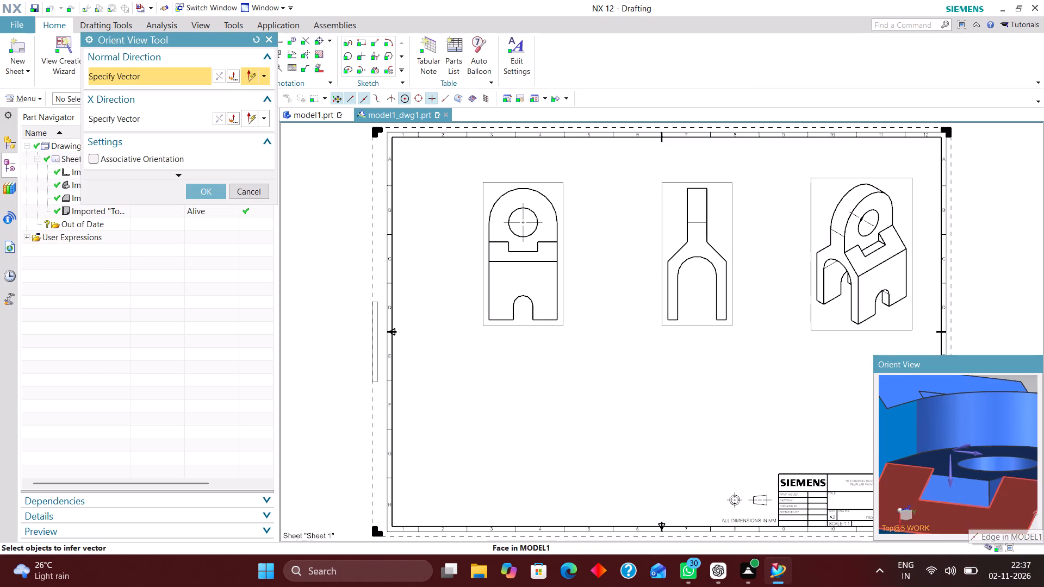
right_click_drag(1034, 513, 968, 516)
left_click(207, 190)
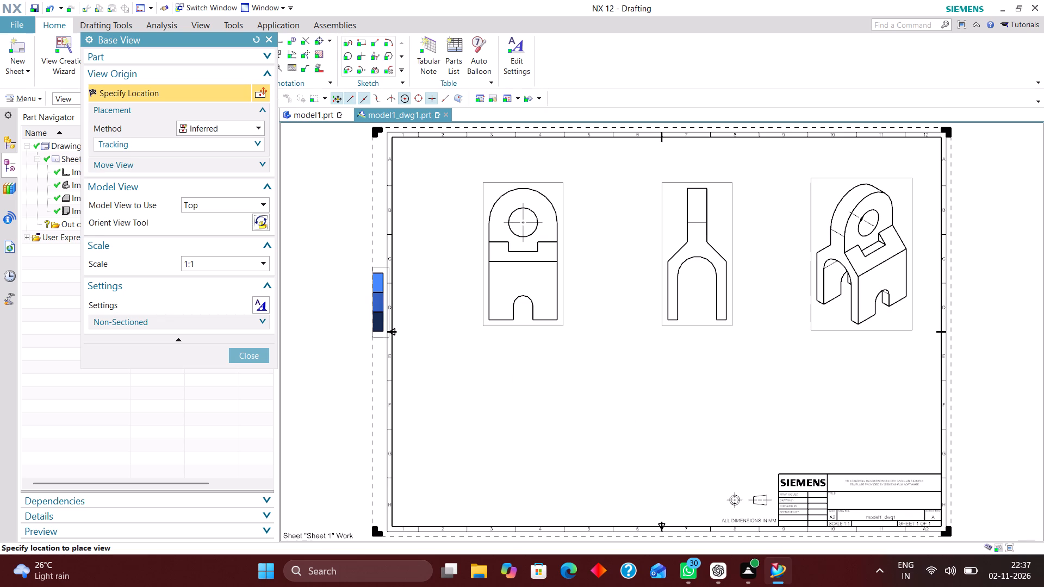
left_click(237, 267)
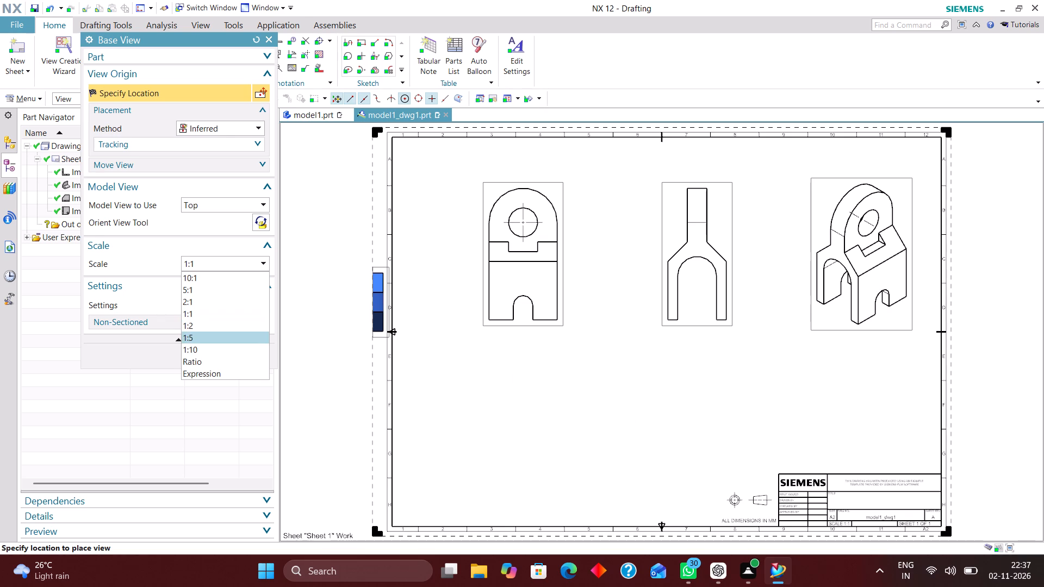
left_click(209, 304)
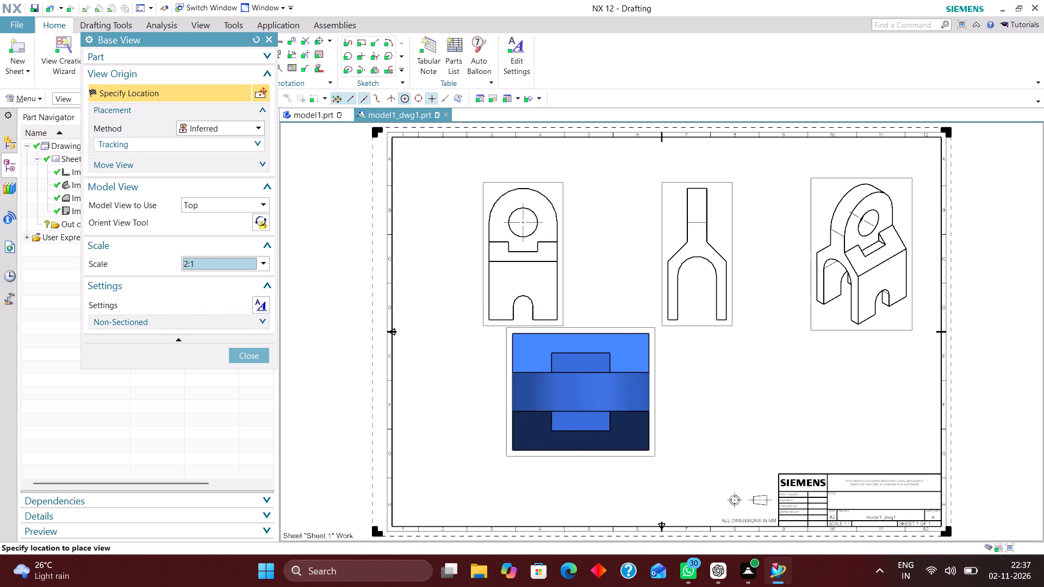
left_click(607, 424)
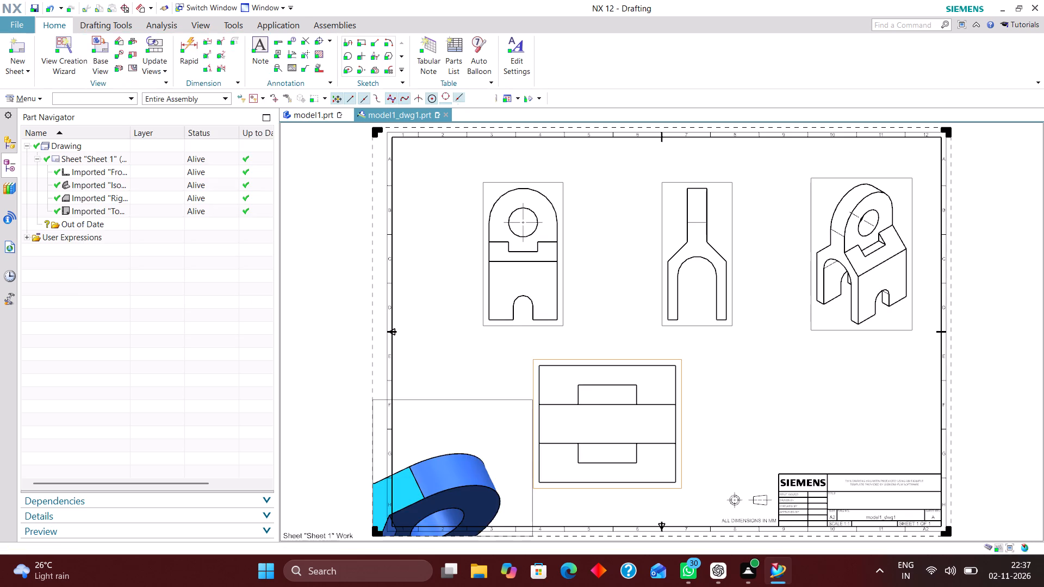
left_click(259, 279)
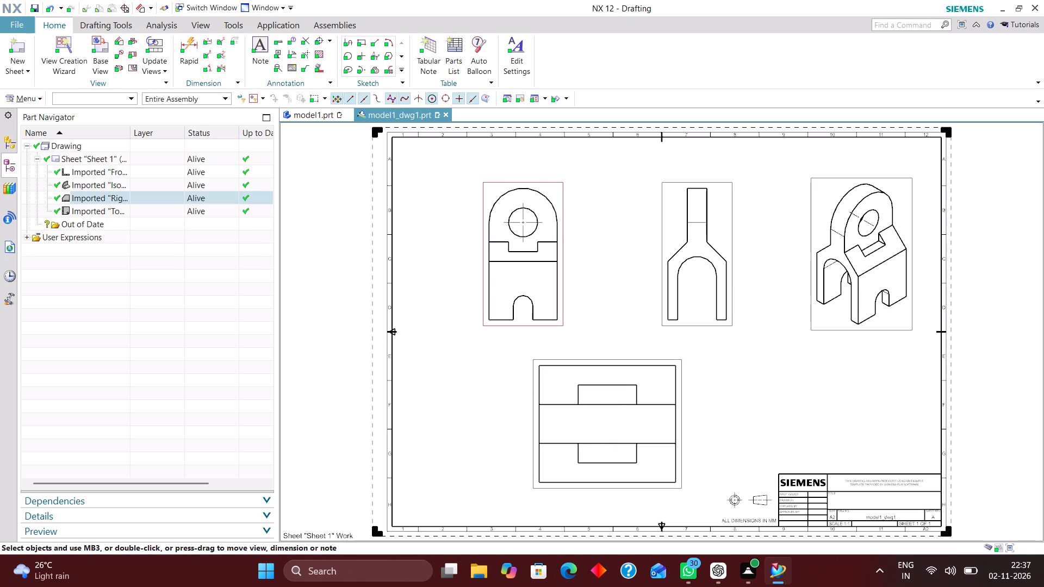
Reposition the right view further toward the sheet's left edge and the front view slightly higher on the sheet.
left_click_drag(561, 185, 545, 168)
left_click_drag(727, 181, 725, 166)
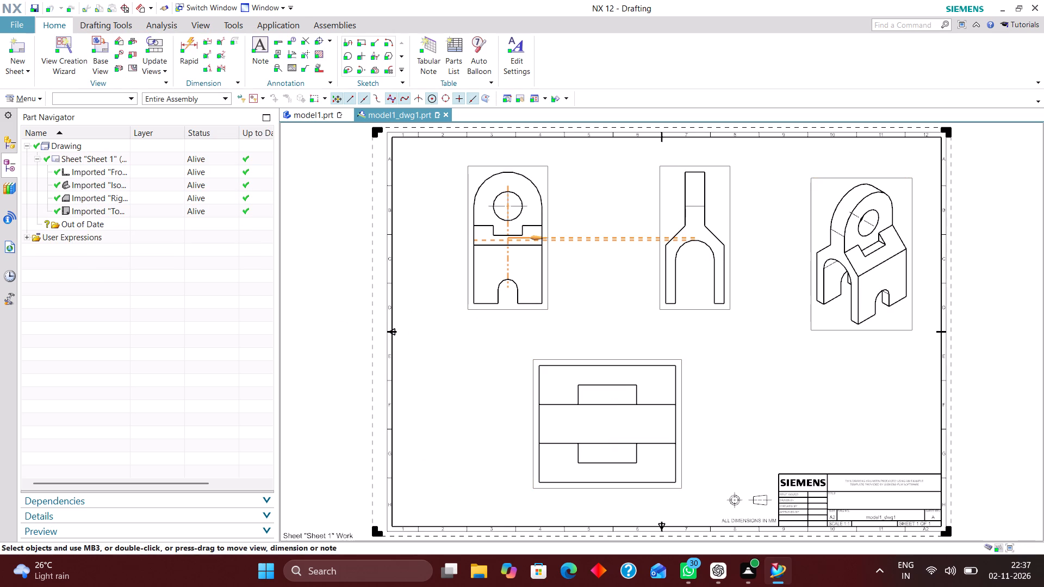
left_click_drag(725, 166, 725, 166)
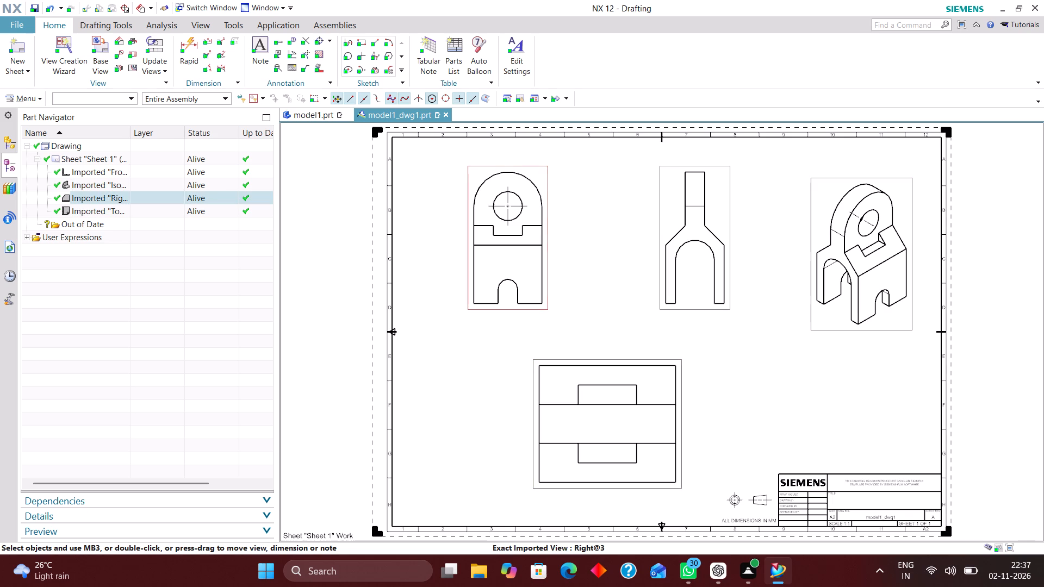
left_click_drag(508, 307, 497, 319)
left_click_drag(698, 309, 698, 310)
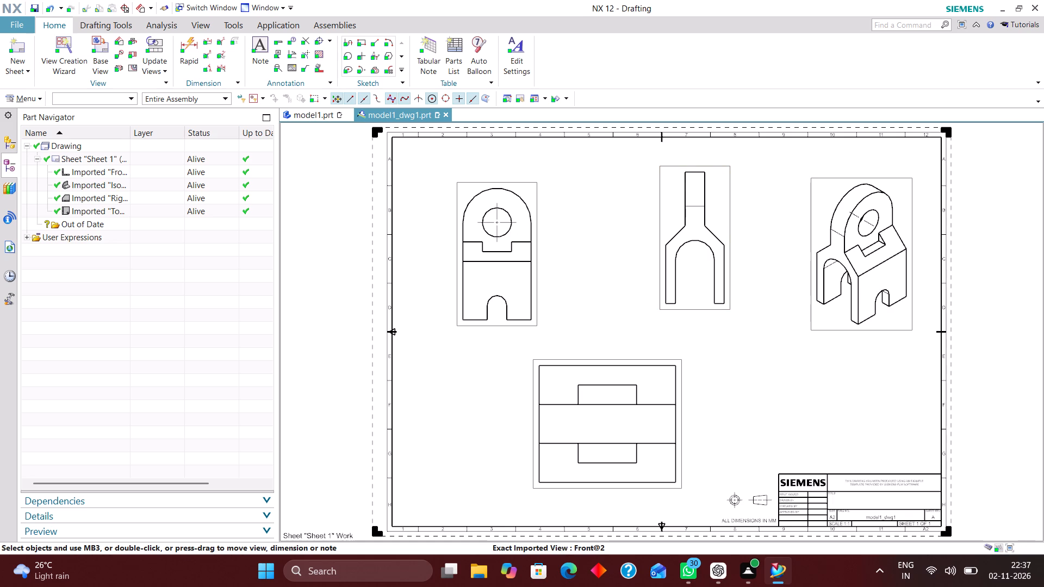
left_click_drag(698, 310, 695, 314)
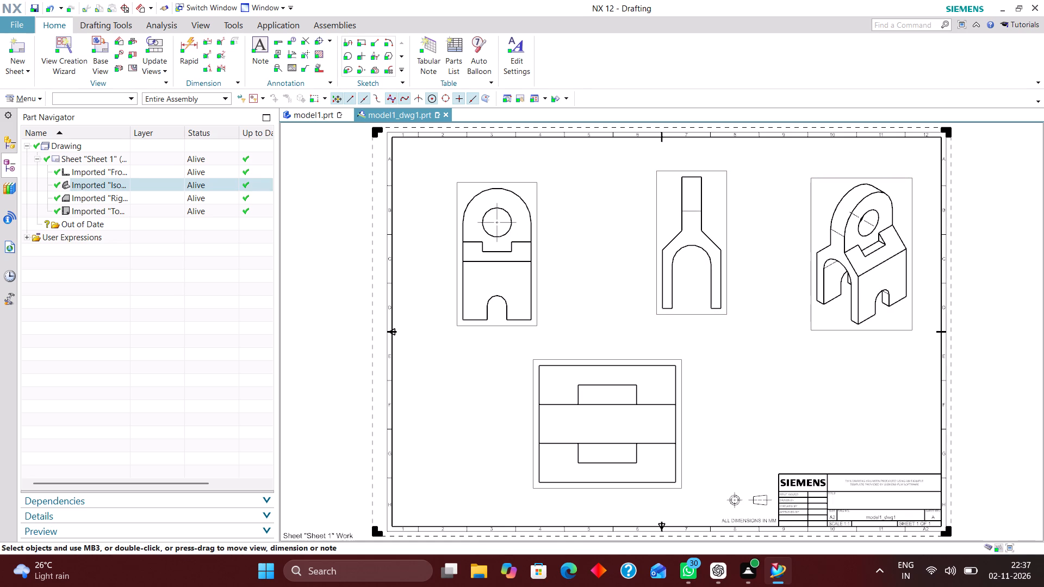
Set the Leader and Dimension Side 1 arrowhead type to Open Arrow in the drafting preferences.
left_click(24, 102)
left_click(54, 231)
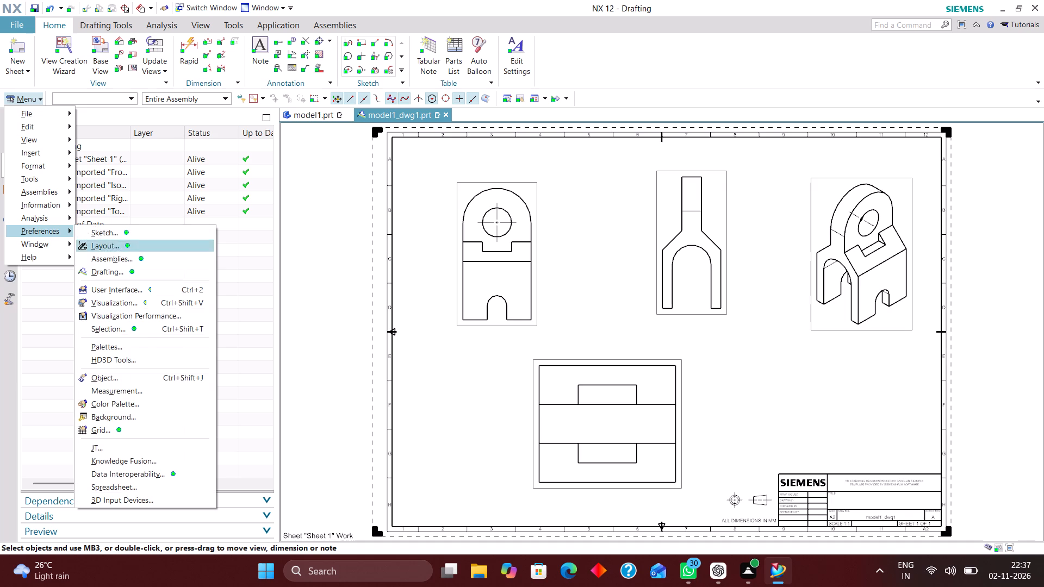
left_click(133, 268)
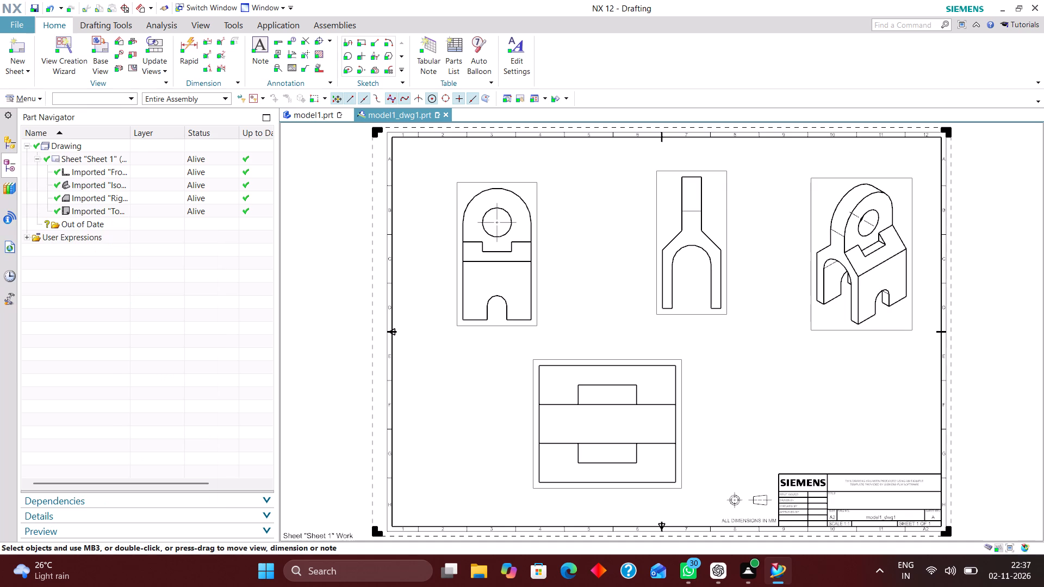
scroll(134, 148, "up", 4)
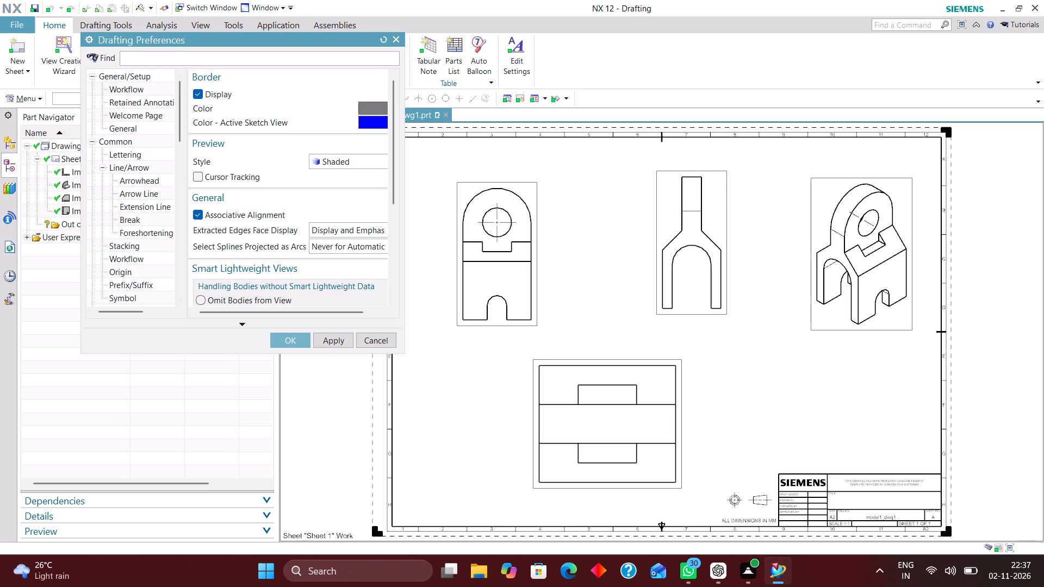
left_click(141, 178)
left_click(358, 185)
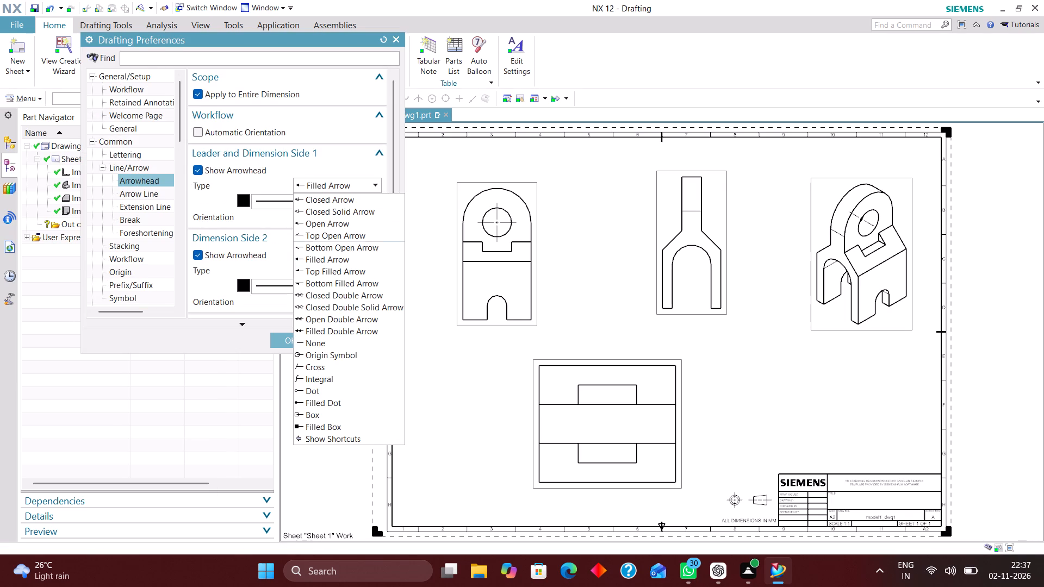
left_click(344, 224)
Set the extension line gap to 2 in the drafting preferences.
left_click(154, 207)
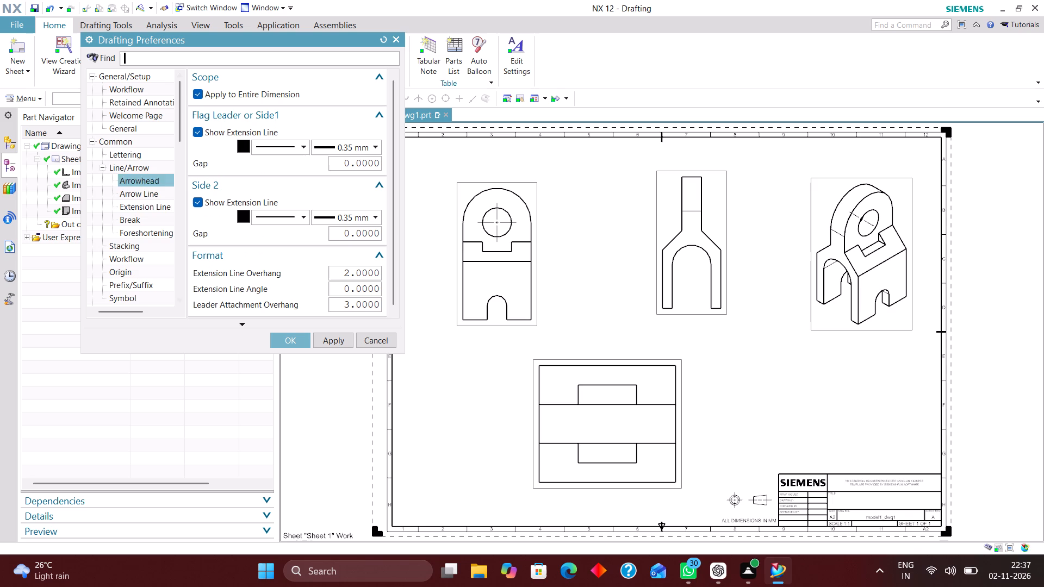
left_click_drag(340, 164, 530, 167)
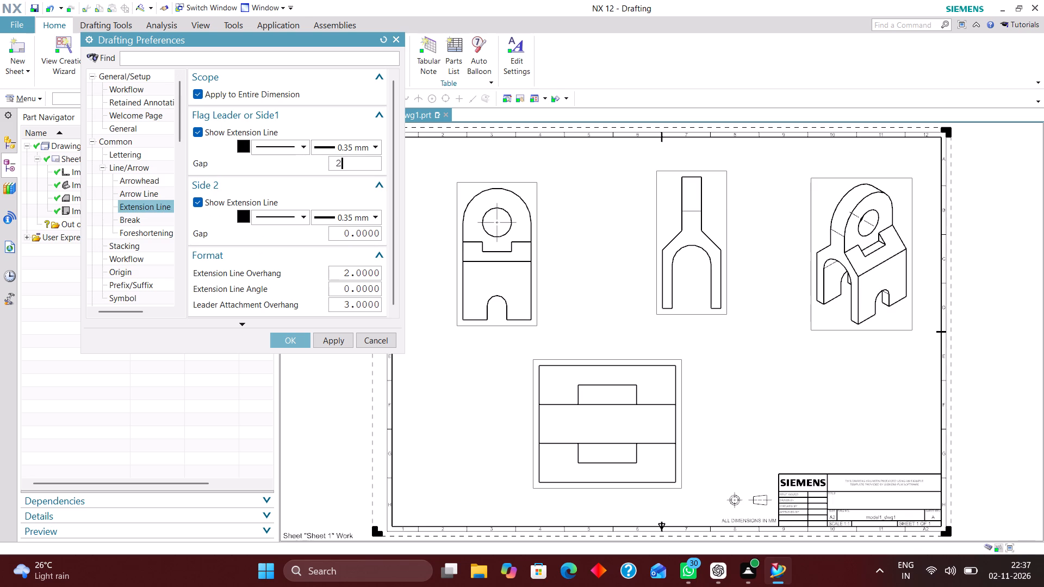
key("2")
key("Return")
Set the dimension text's decimal delimiter to Period and accept the drafting preferences.
scroll(152, 241, "down", 12)
scroll(146, 223, "up", 2)
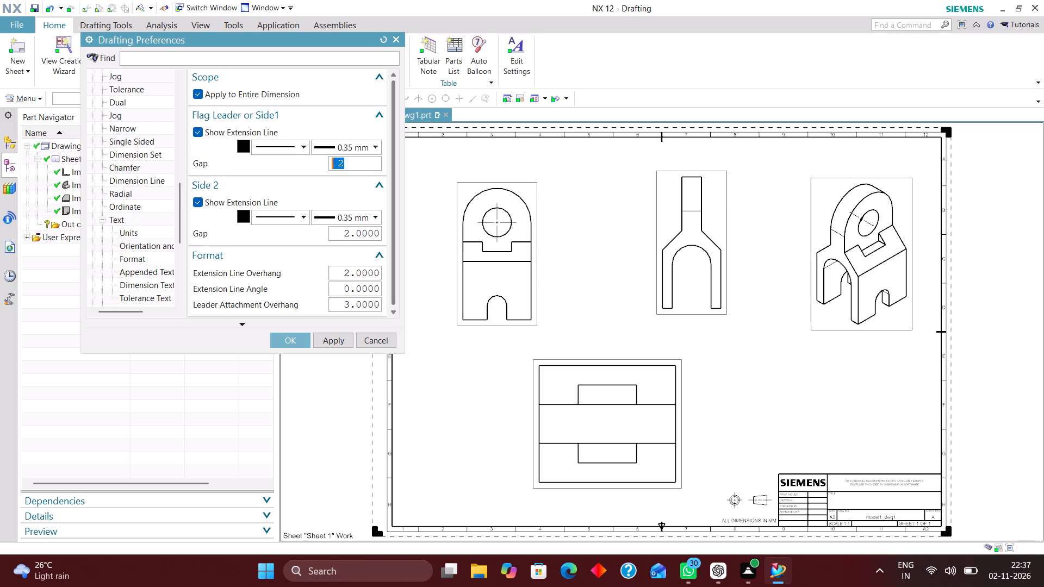
left_click(146, 230)
left_click(322, 142)
left_click(322, 155)
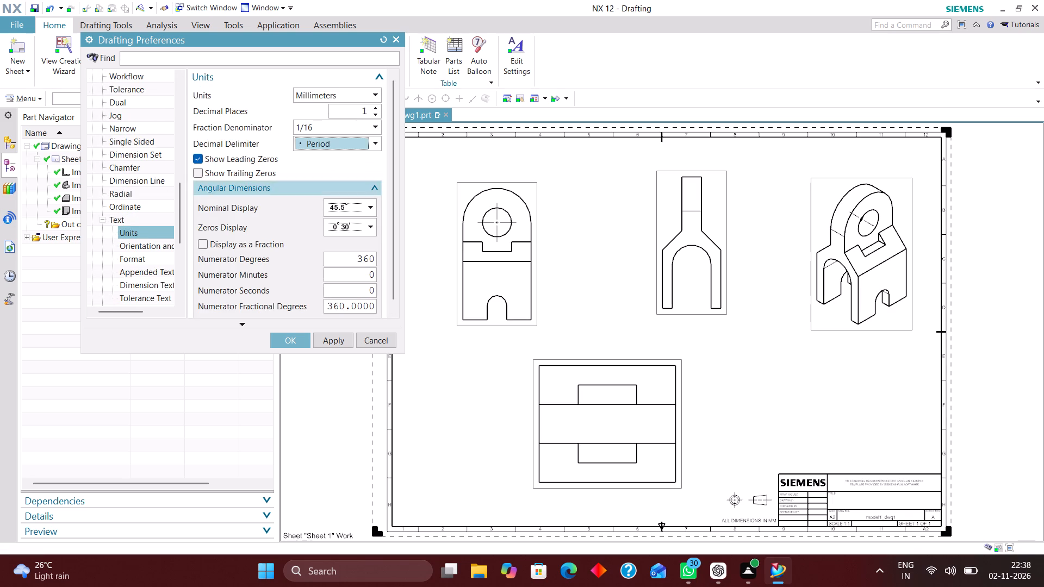
left_click(297, 344)
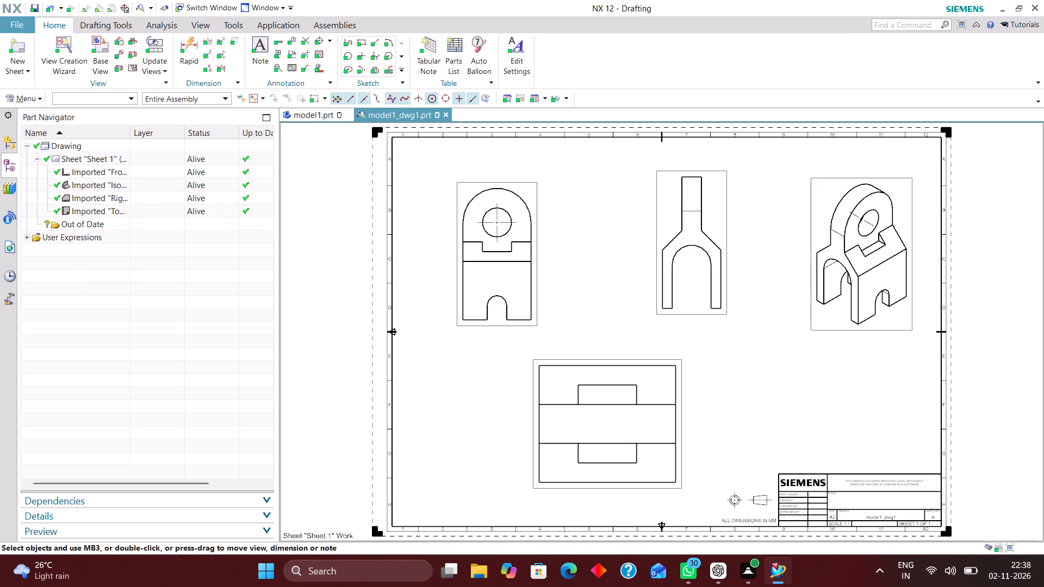
Add rapid dimensions for the bottom widths of both fork legs in the front view, placed below the legs at about the same level.
scroll(726, 323, "up", 2)
left_click(195, 41)
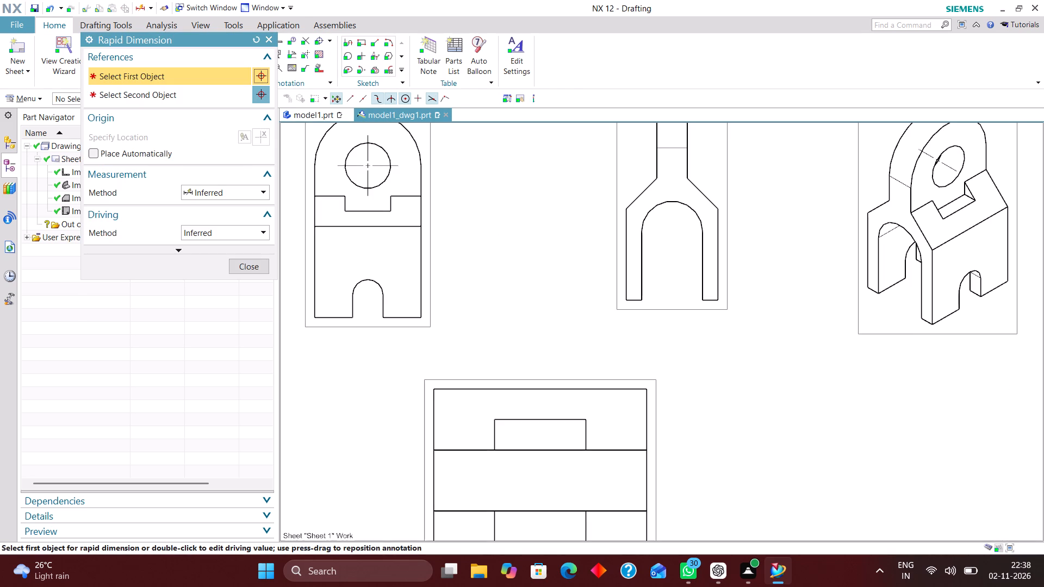
scroll(635, 308, "up", 4)
left_click(614, 289)
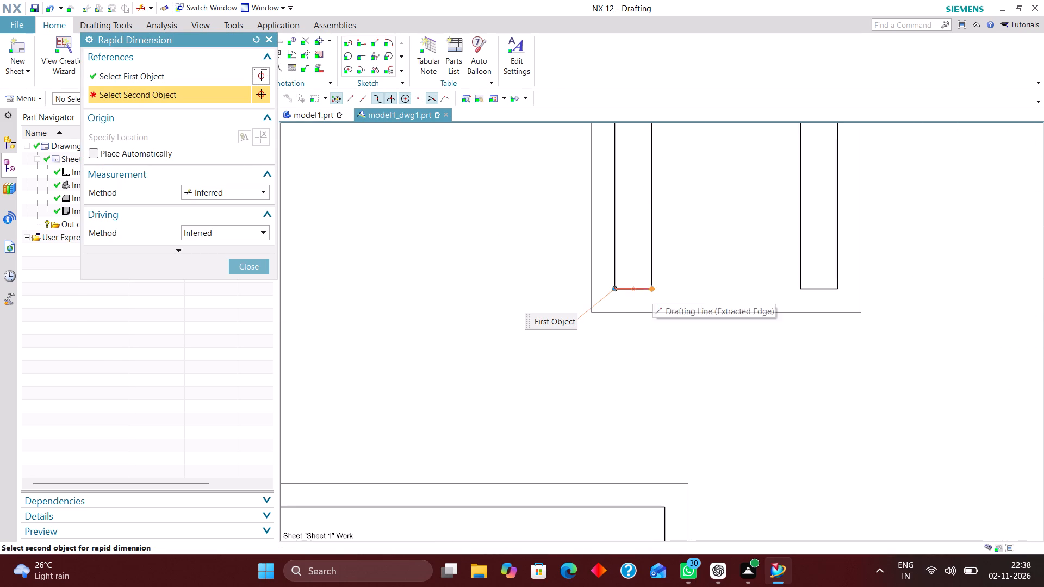
left_click(652, 290)
left_click(634, 396)
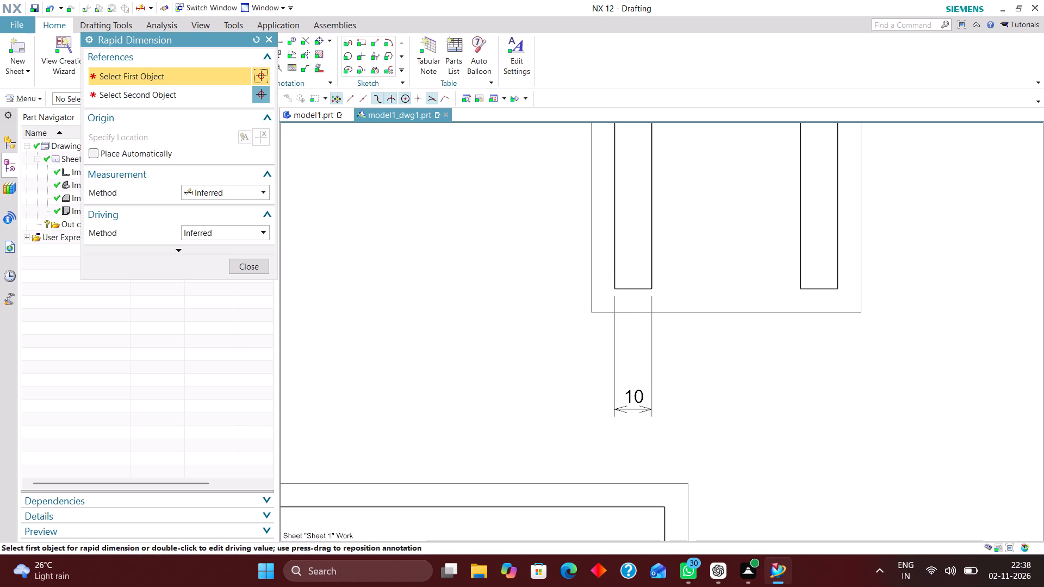
left_click(797, 290)
left_click(837, 287)
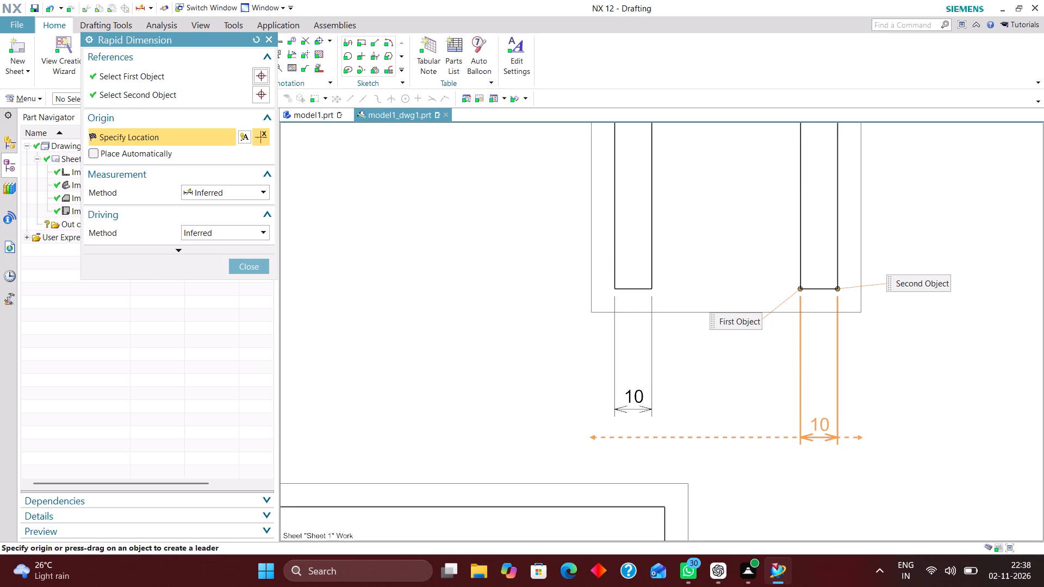
left_click(820, 393)
Dimension the height of the left fork leg's outer vertical edge in the front view, placing it left of the view.
scroll(740, 432, "down", 4)
scroll(687, 344, "up", 2)
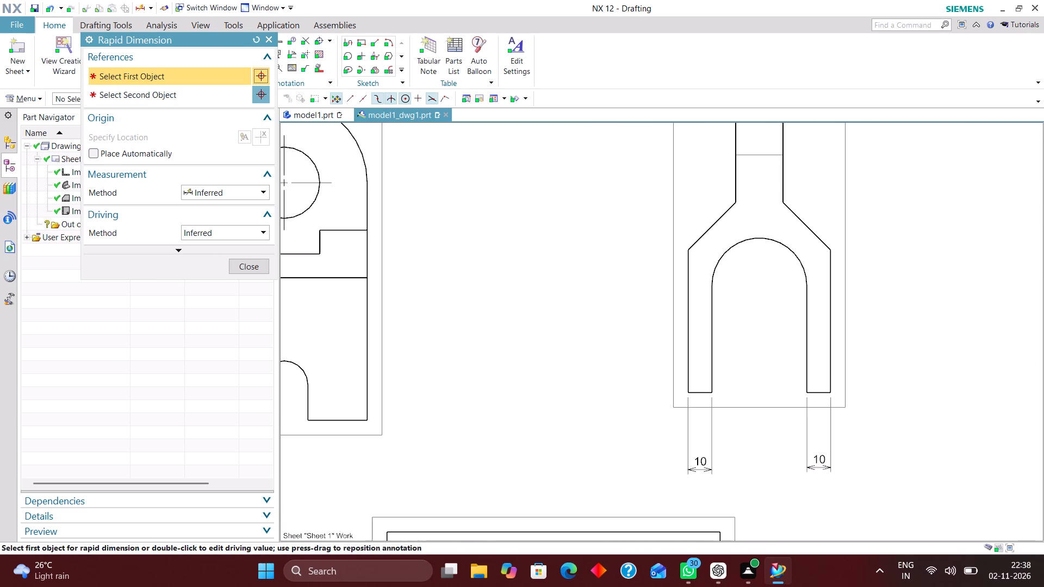
left_click(685, 252)
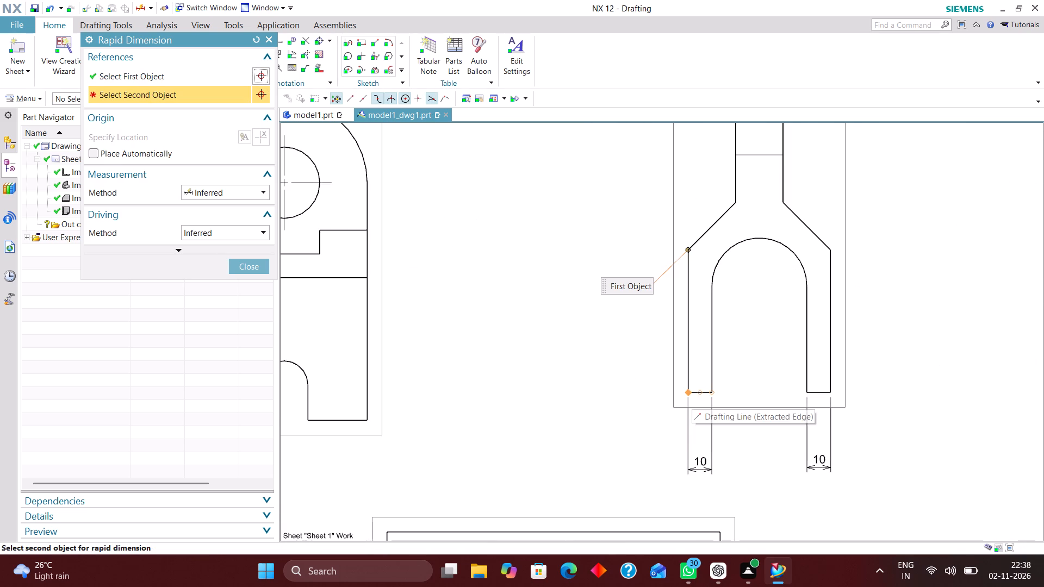
left_click(687, 395)
left_click(575, 322)
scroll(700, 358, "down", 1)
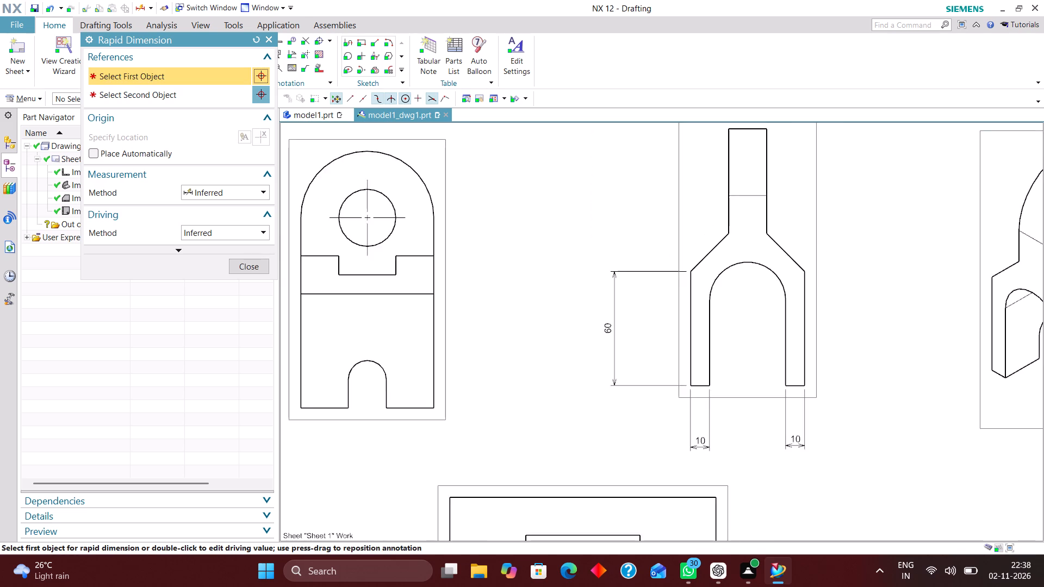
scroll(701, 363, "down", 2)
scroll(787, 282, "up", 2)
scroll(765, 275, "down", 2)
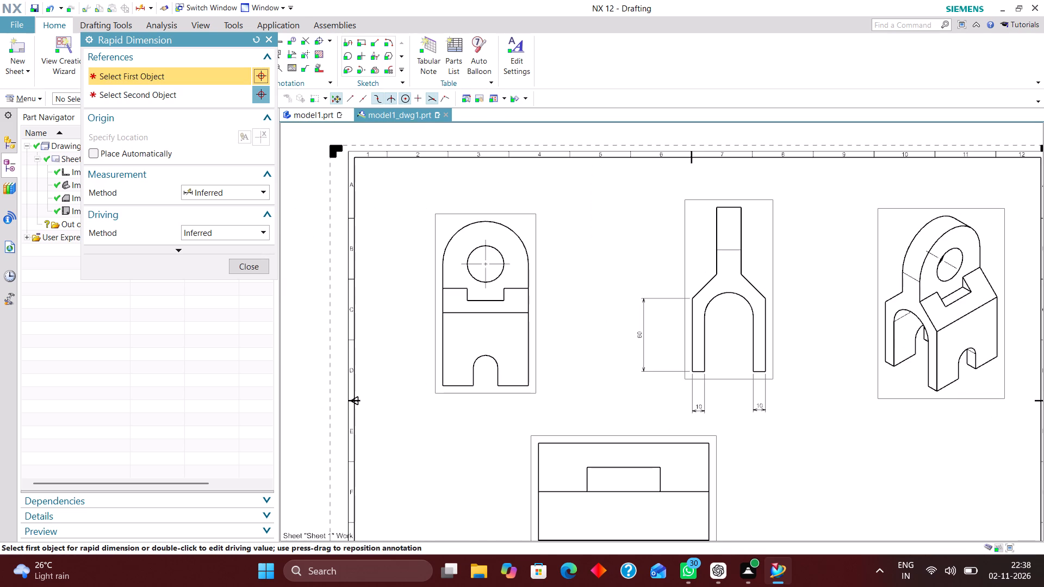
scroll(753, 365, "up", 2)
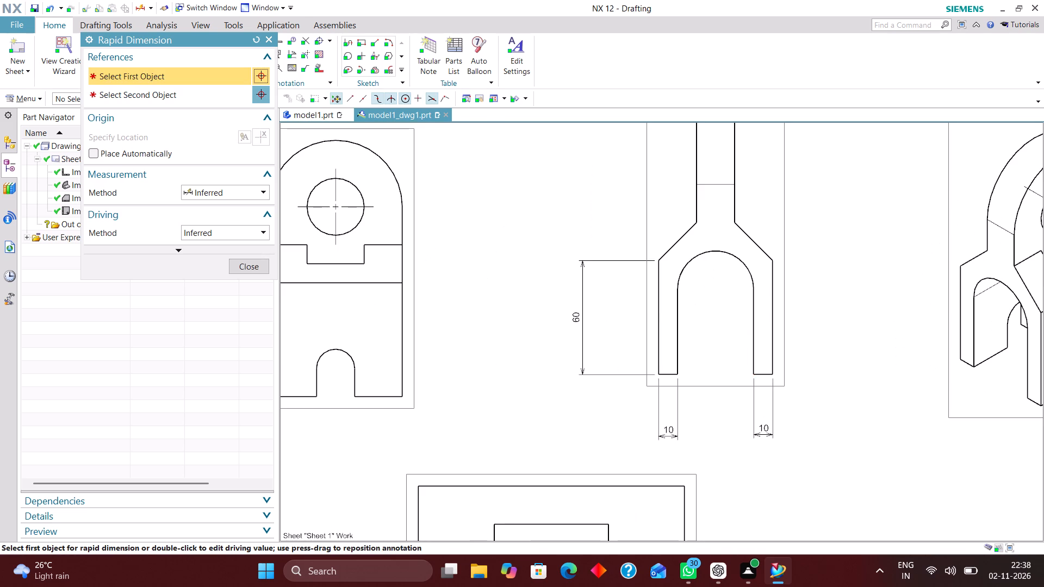
Add a center mark to the fork's inner arch in the front view.
left_click(271, 38)
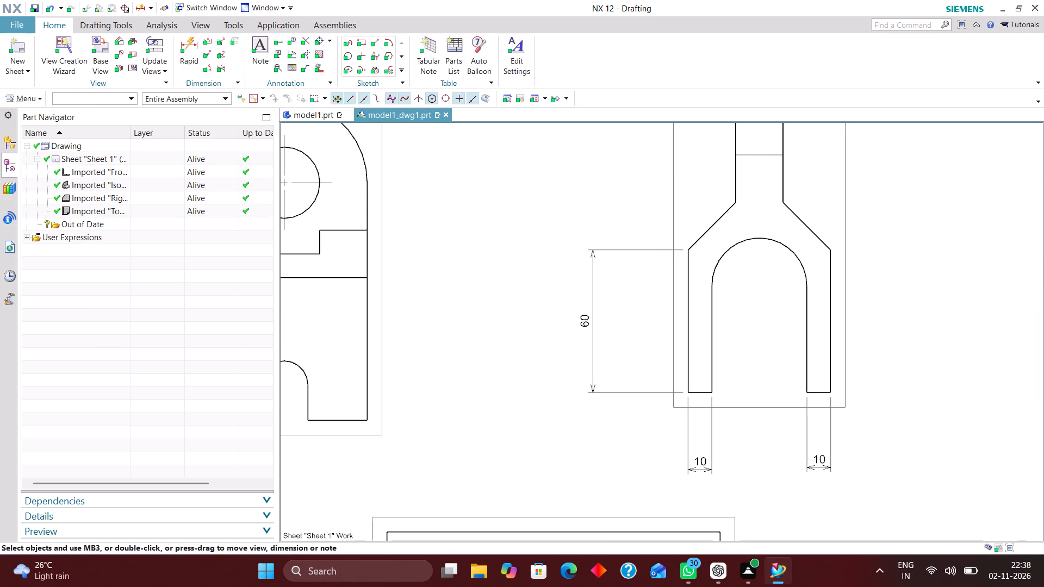
left_click(319, 40)
left_click(794, 255)
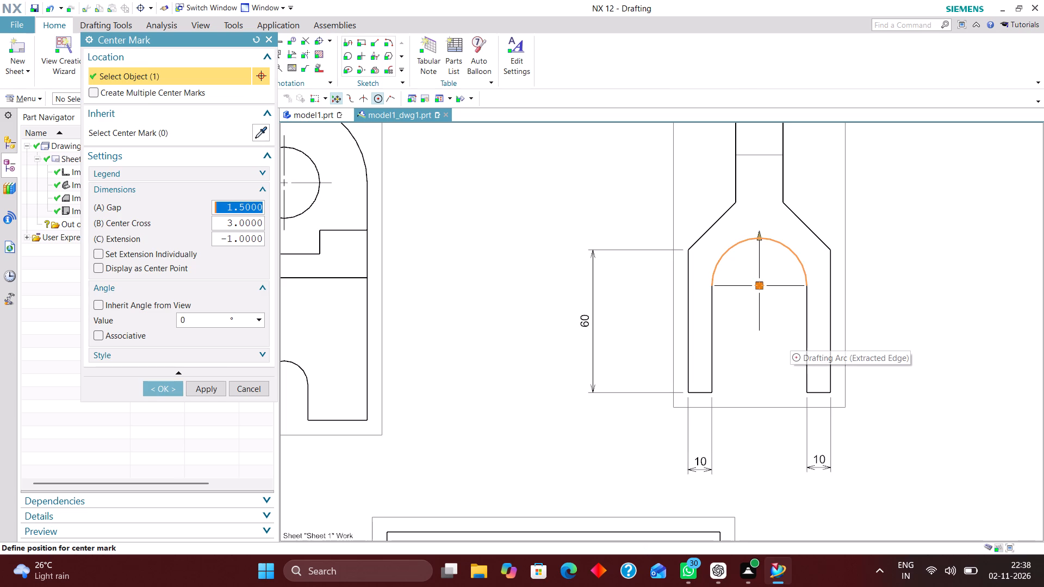
left_click(164, 388)
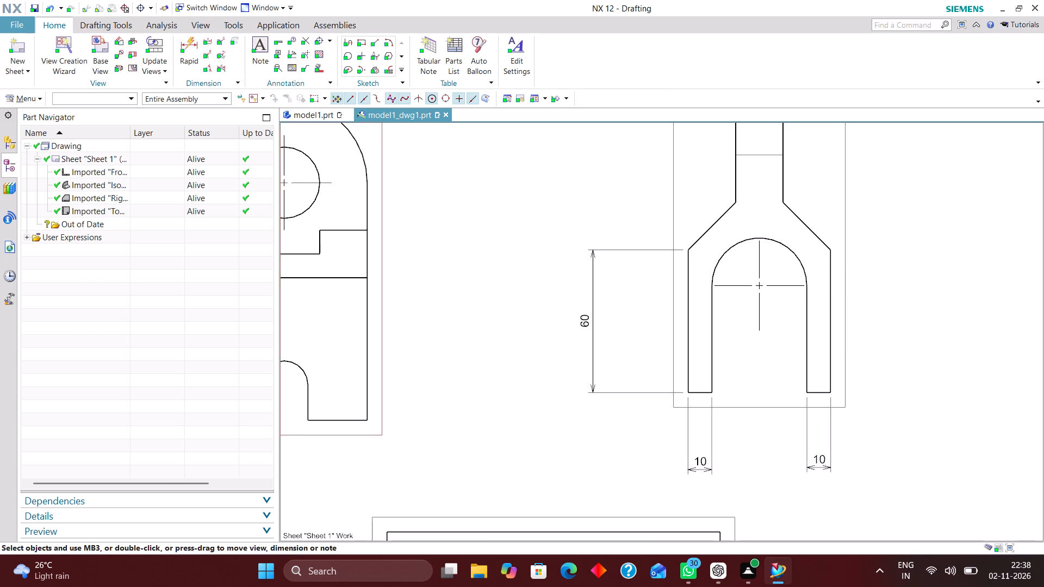
Add a rapid dimension for the height from the right leg's bottom corner to the arch centre, placed right of the front view.
left_click(181, 39)
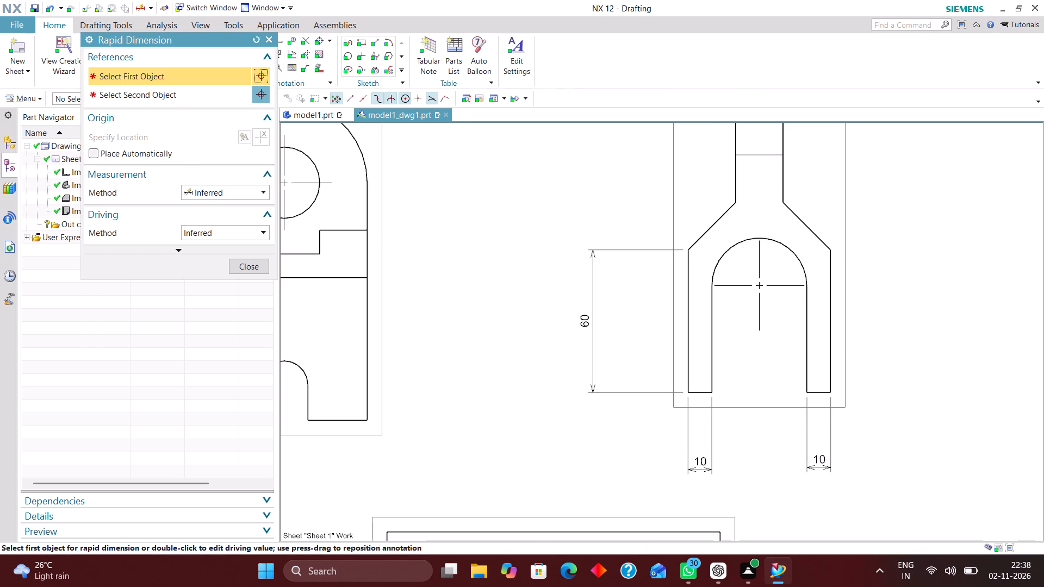
scroll(807, 397, "up", 1)
left_click(840, 394)
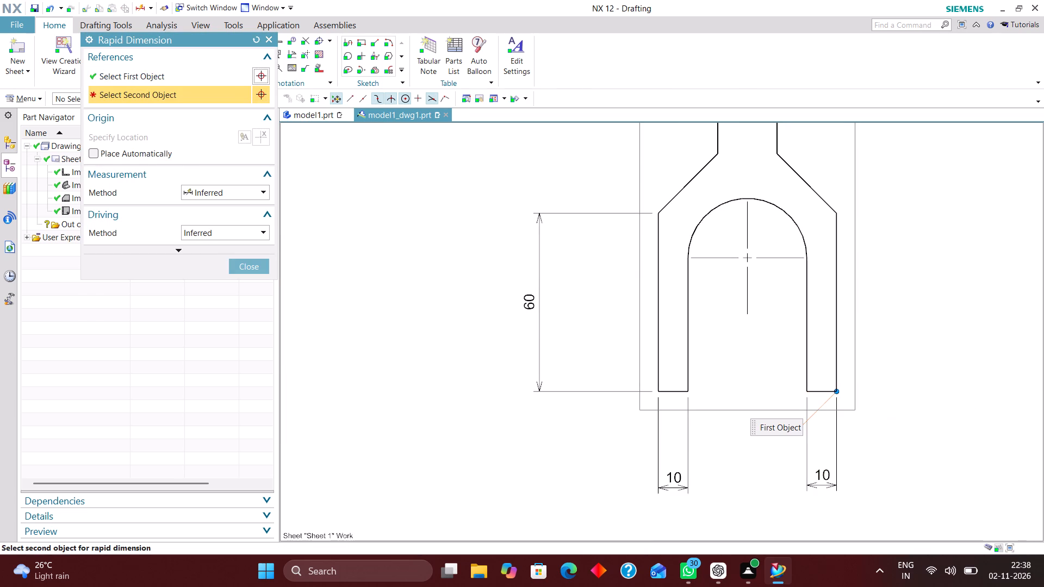
left_click(778, 257)
left_click(944, 317)
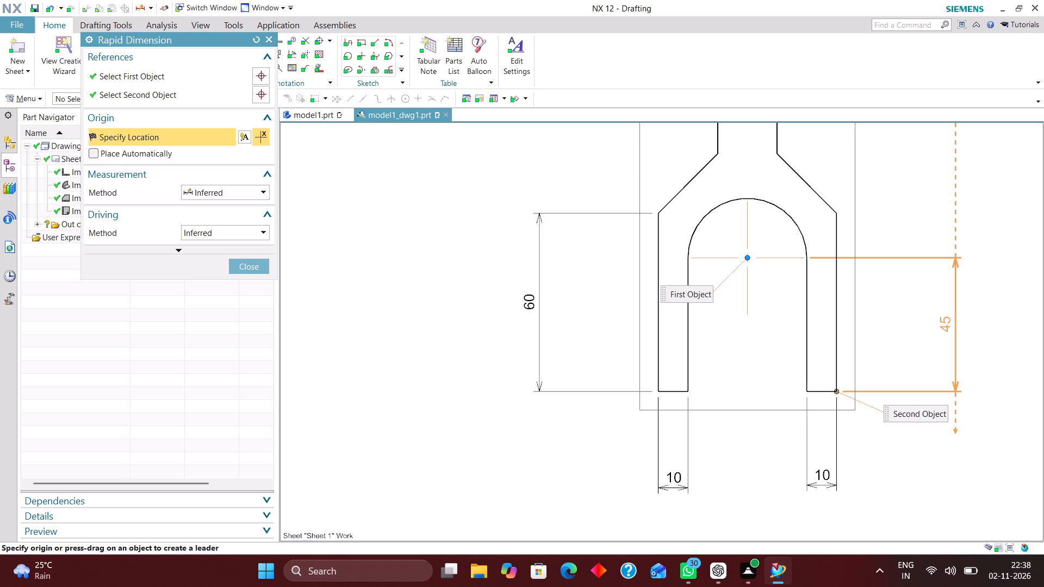
Add a Radial rapid dimension to the fork's inner arch, placed above and right of the arch outside the front view.
scroll(765, 344, "down", 2)
left_click(237, 190)
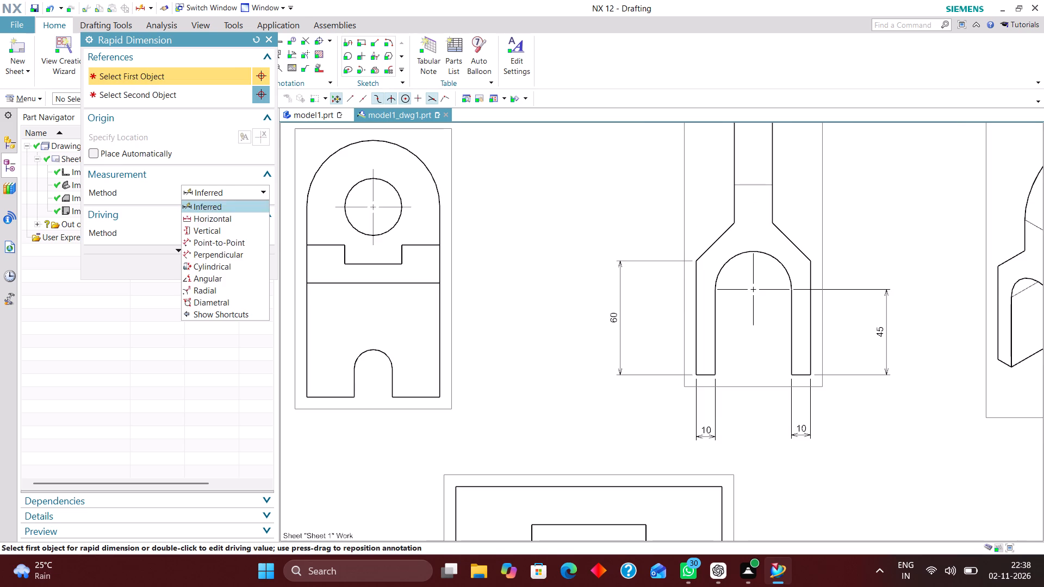
left_click(232, 288)
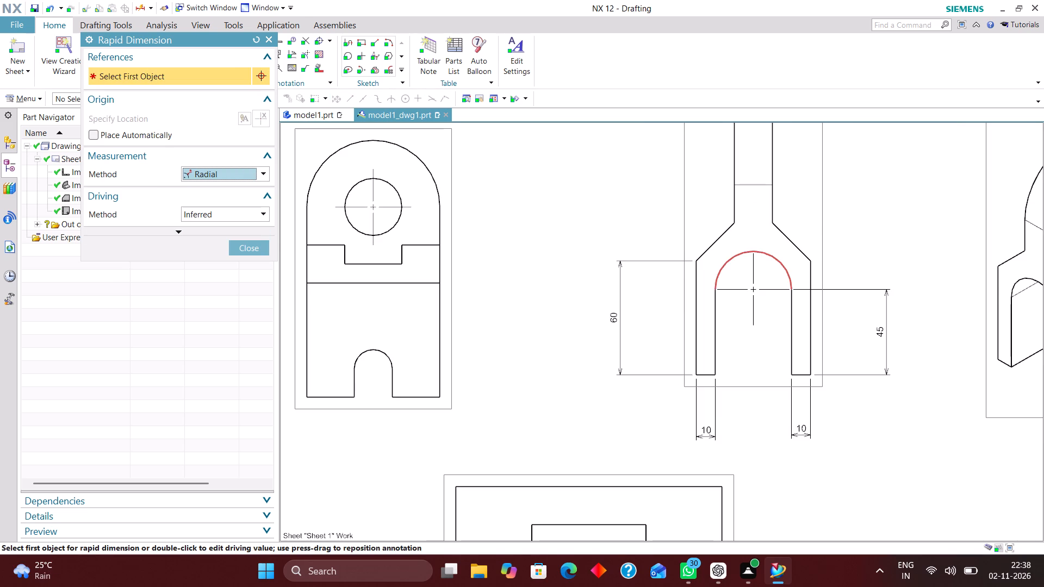
left_click(776, 263)
left_click(873, 177)
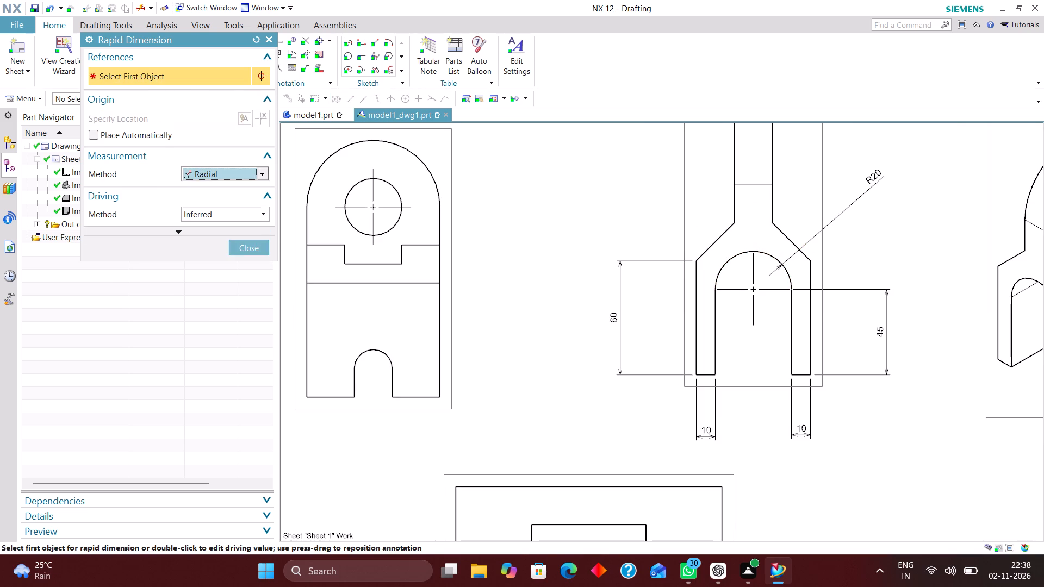
left_click(237, 242)
Edit the inner arch's radius dimension so its dimension line extends to the arc centre.
scroll(436, 328, "down", 4)
scroll(616, 293, "up", 3)
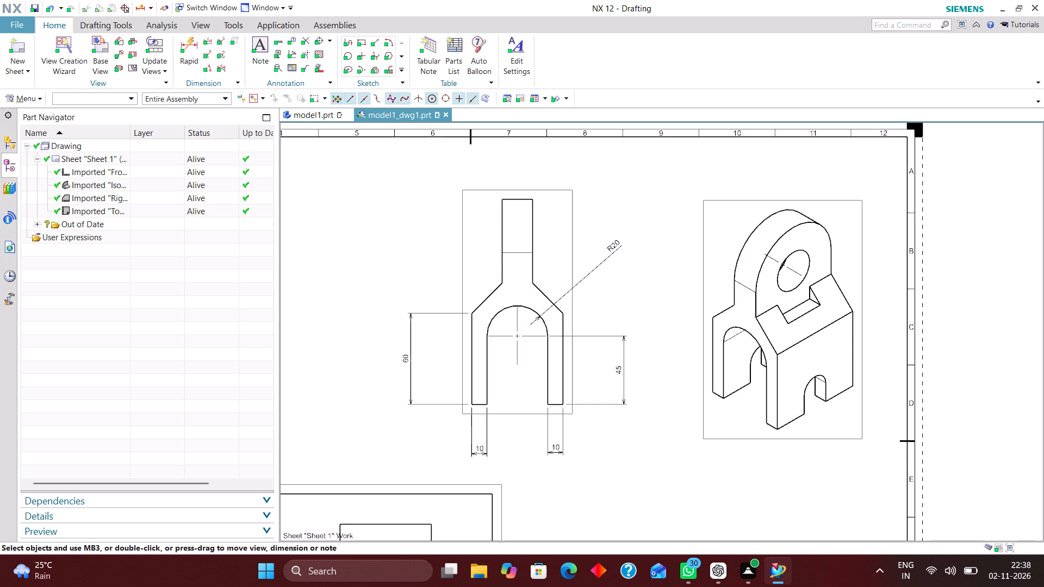
right_click_drag(633, 260, 564, 303)
scroll(769, 195, "up", 5)
scroll(736, 268, "up", 3)
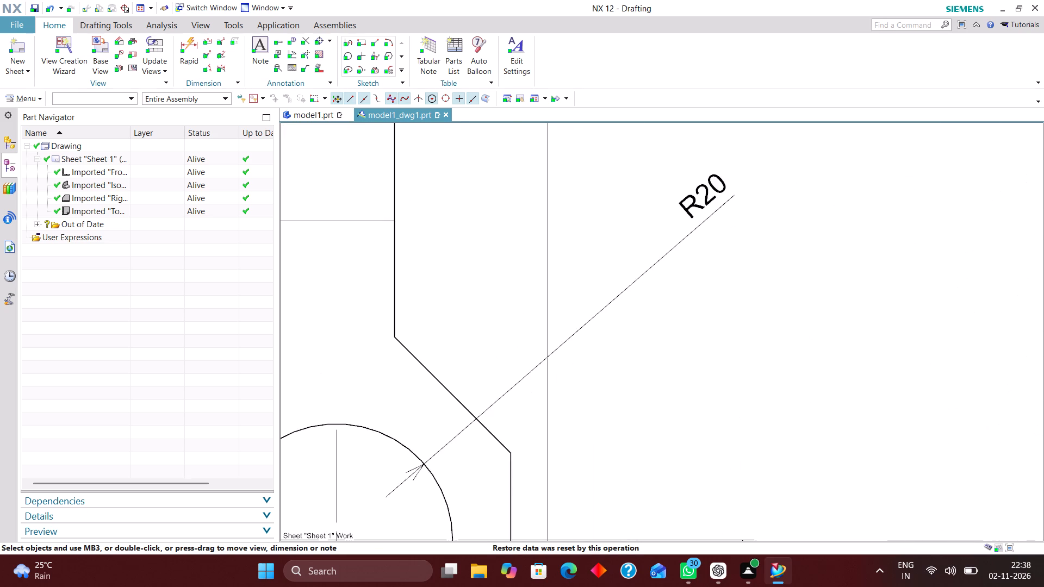
scroll(679, 260, "down", 4)
double_click(673, 259)
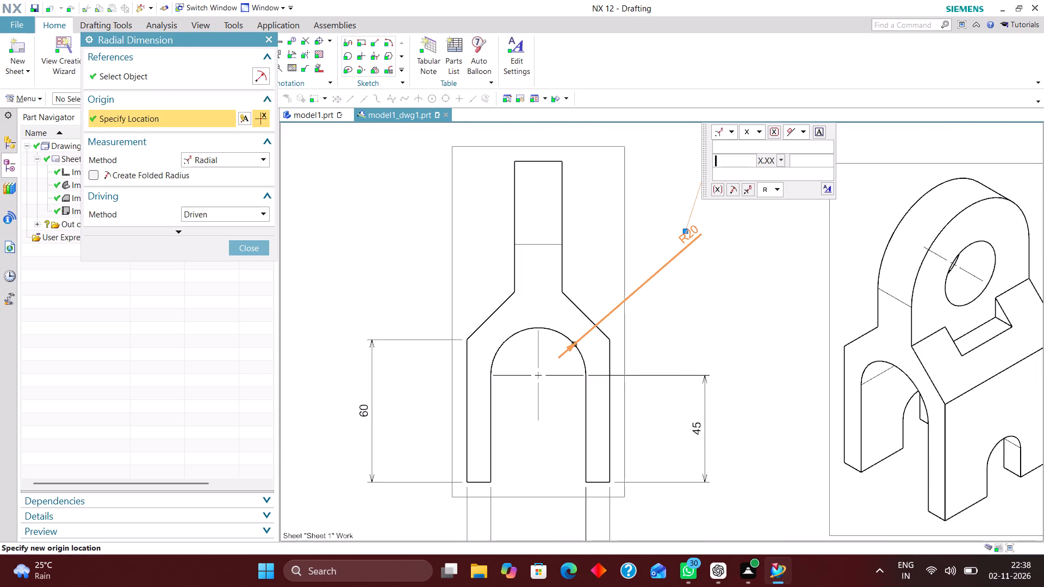
left_click(746, 191)
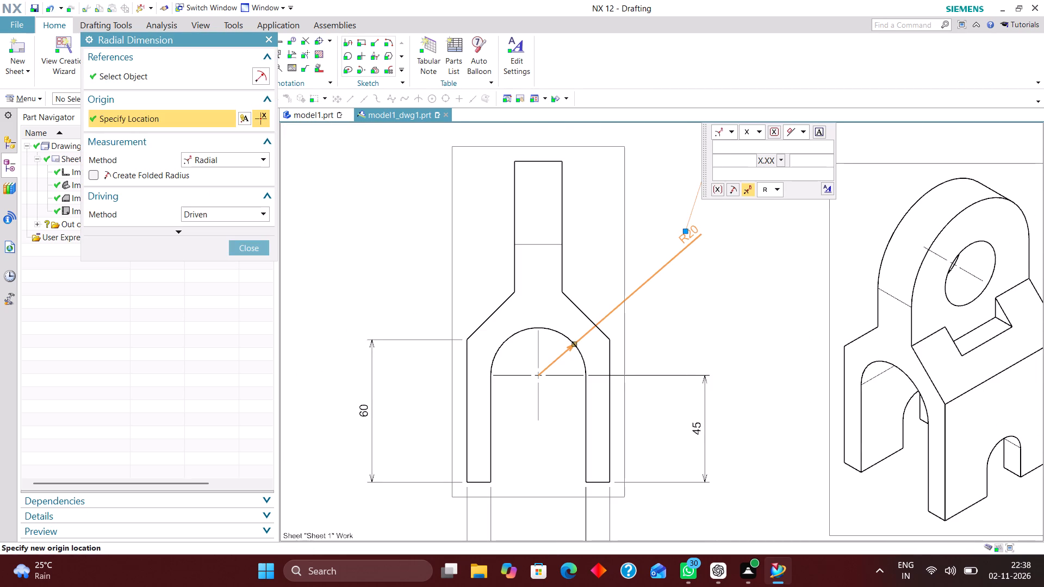
Set the arch radius dimension's text orientation to Horizontal Text and its position to Text above Stub.
left_click(831, 191)
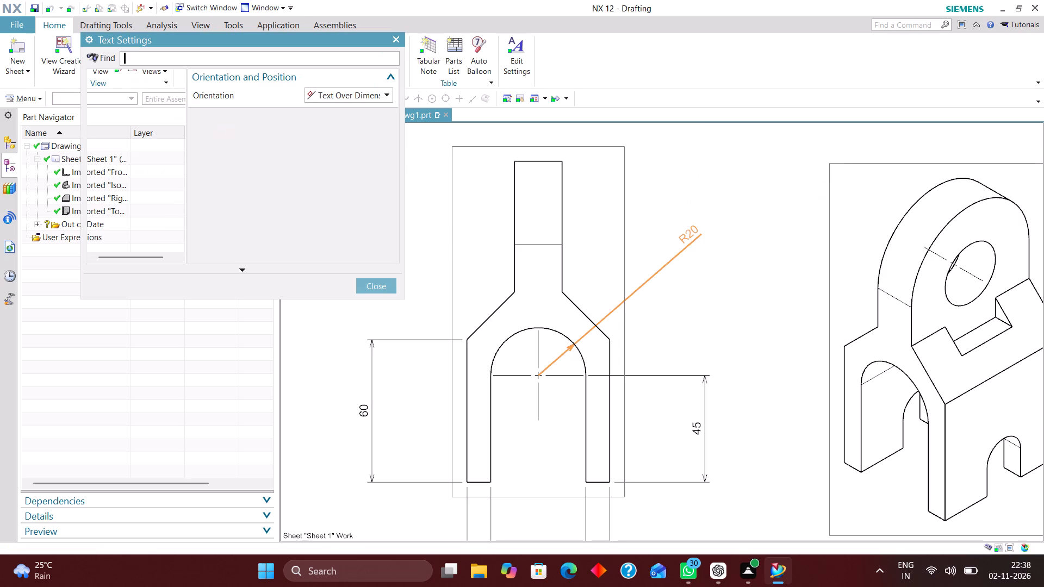
left_click(360, 93)
left_click(358, 105)
left_click(366, 114)
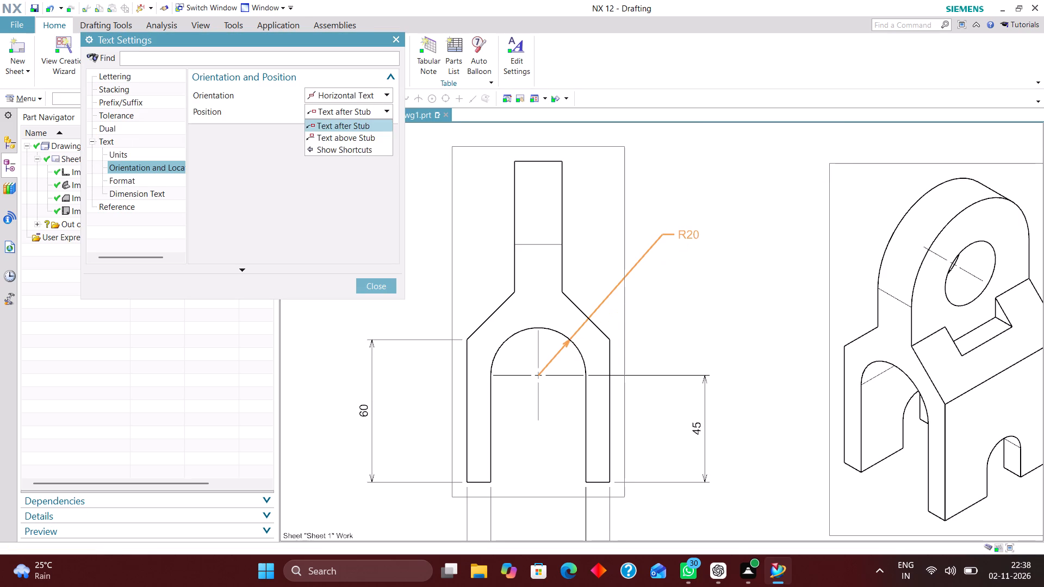
left_click(361, 135)
left_click(392, 284)
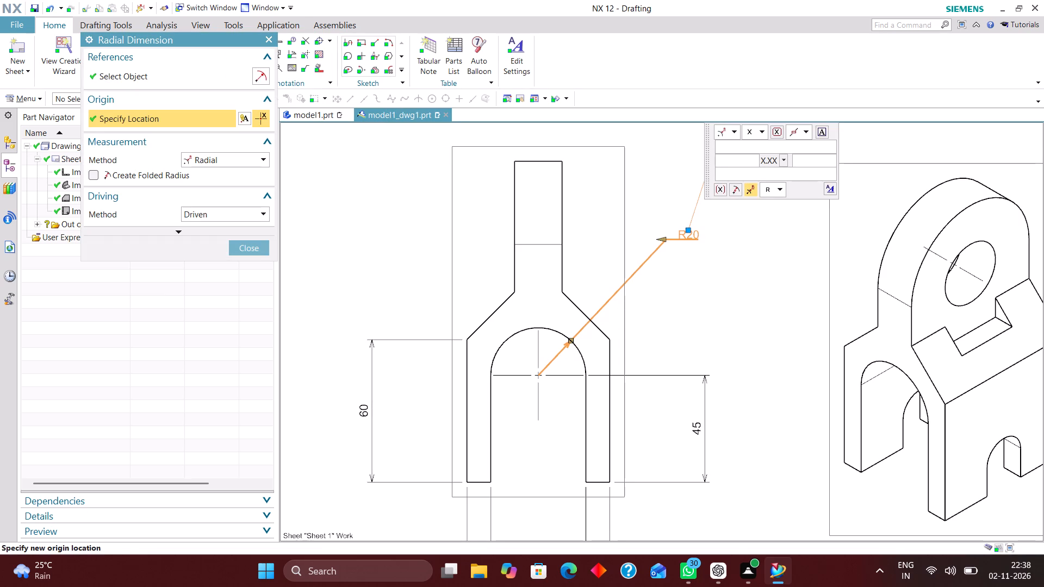
Set the arch radius dimension's arrowhead to Out and finish editing the dimension.
left_click(572, 336)
left_click(489, 350)
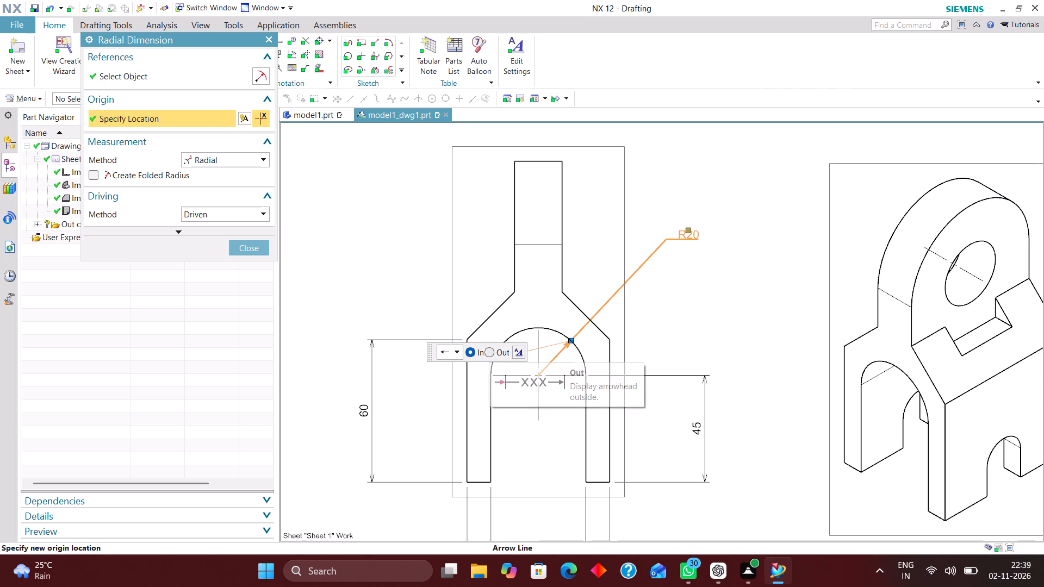
left_click(253, 246)
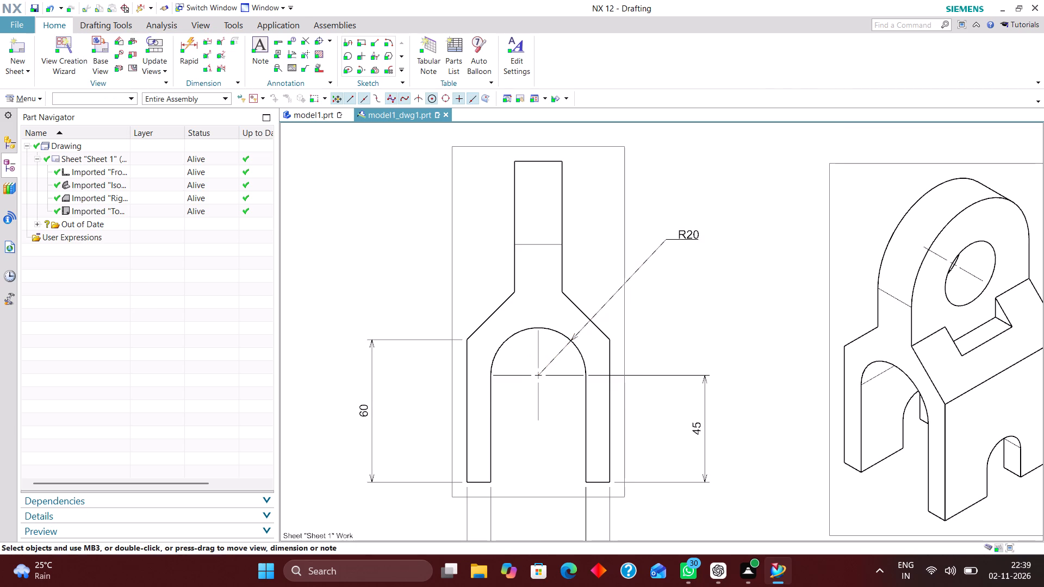
Move the arch radius dimension's text closer to the fork in the front view.
left_click_drag(693, 237, 652, 278)
Add an Inferred rapid dimension for the width of the upper stem's top edge, placed above the front view.
scroll(665, 235, "down", 2)
scroll(653, 310, "down", 1)
scroll(604, 292, "up", 3)
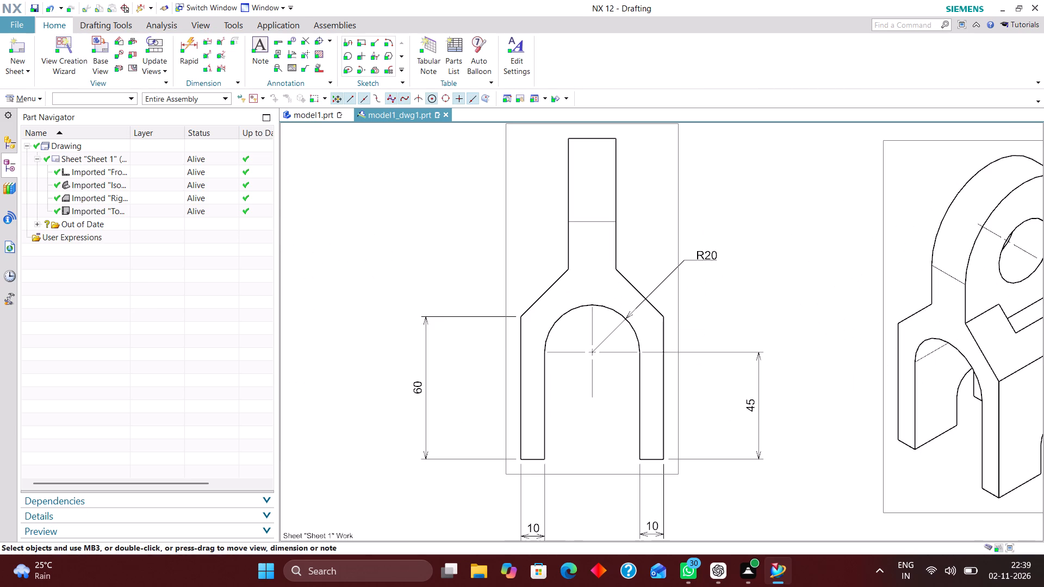
scroll(623, 304, "down", 1)
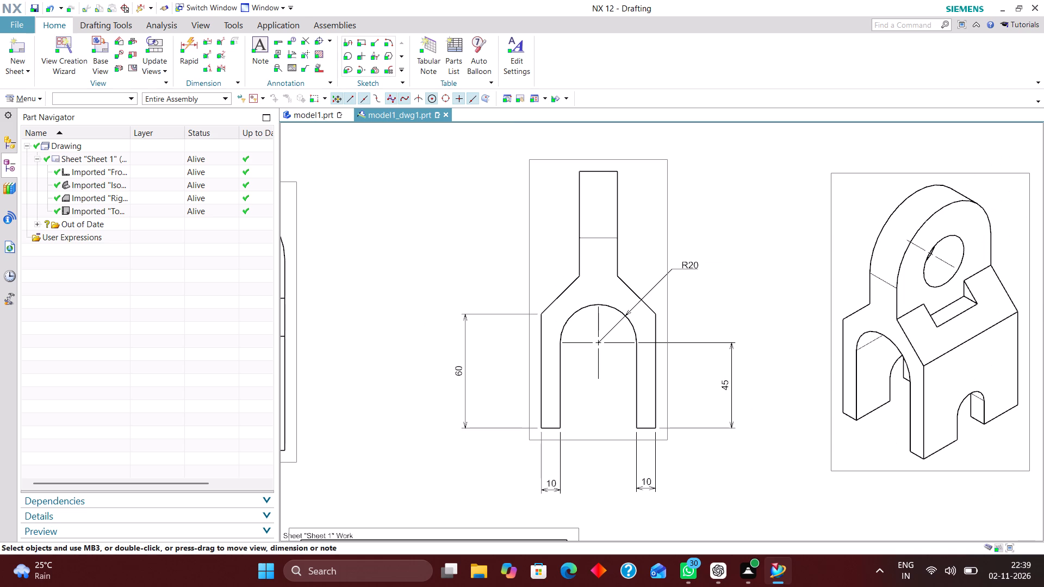
scroll(648, 280, "down", 4)
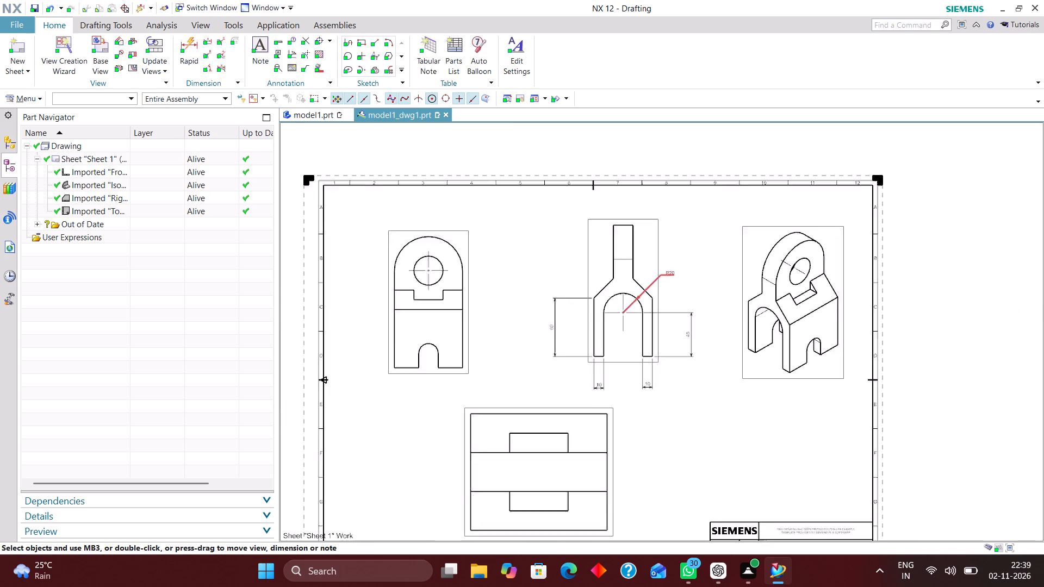
scroll(664, 273, "up", 2)
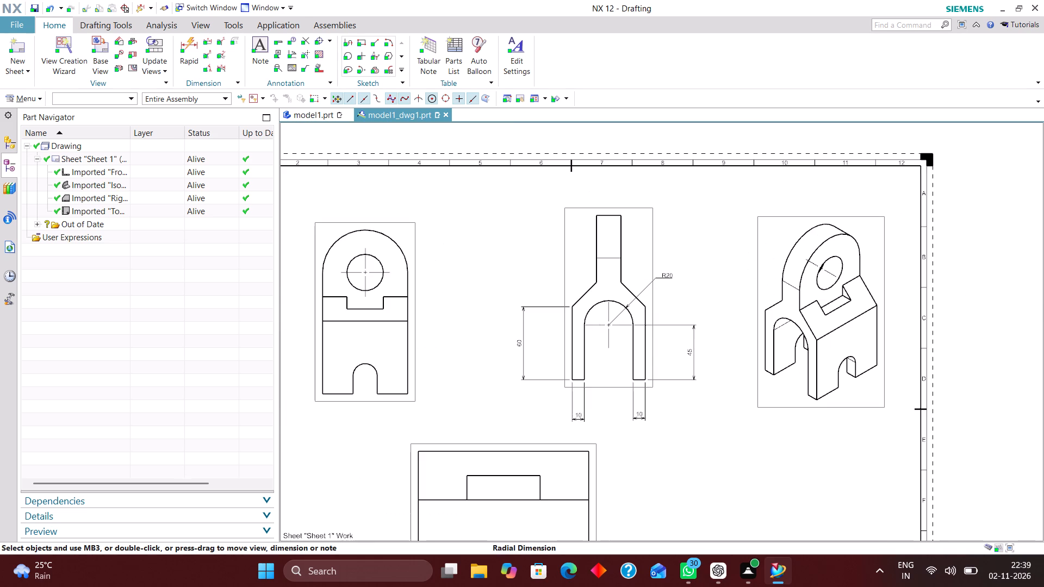
left_click(192, 42)
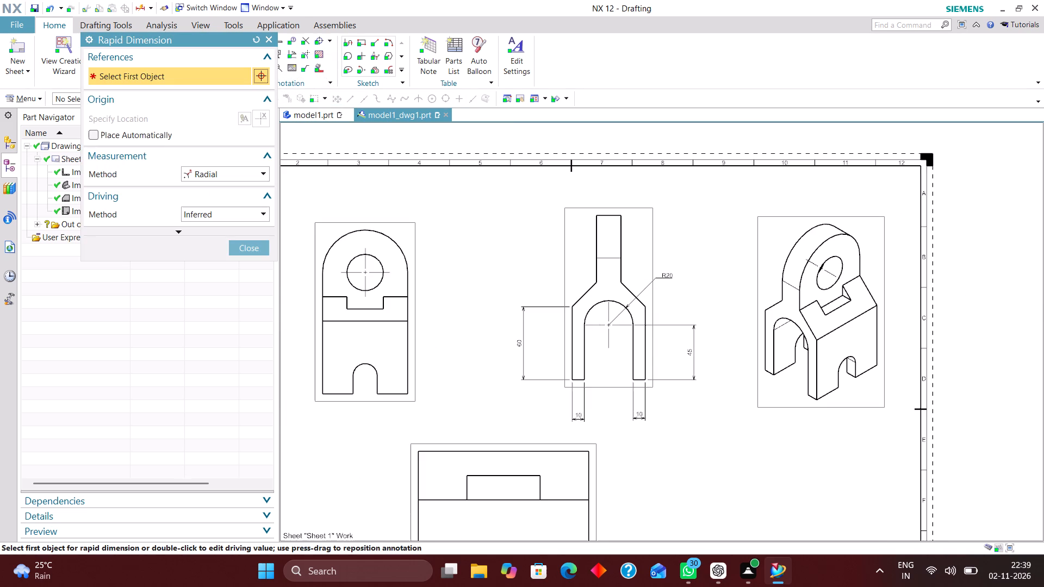
left_click(250, 170)
left_click(240, 190)
scroll(624, 218, "up", 3)
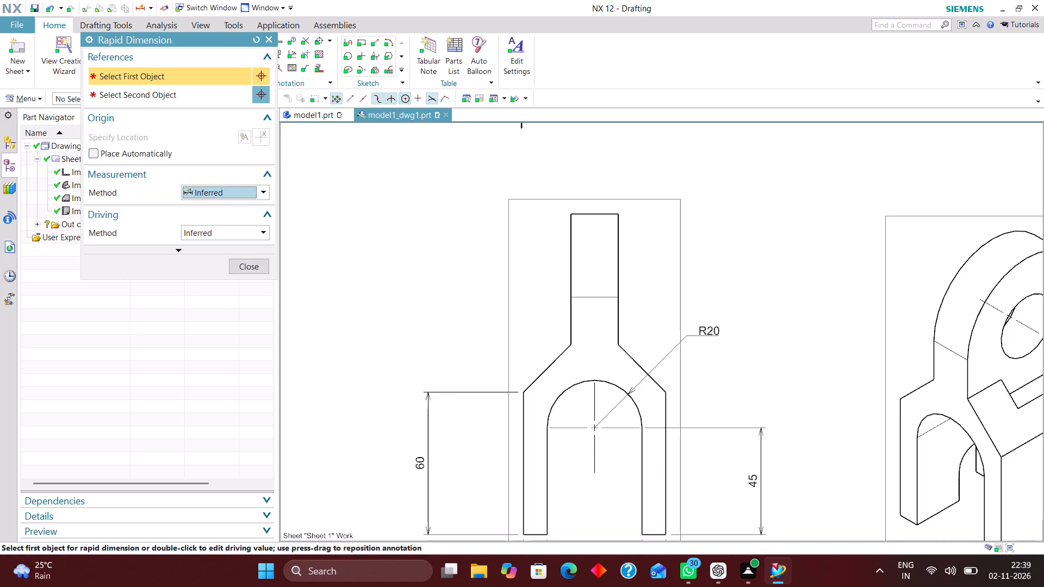
left_click(568, 212)
left_click(621, 211)
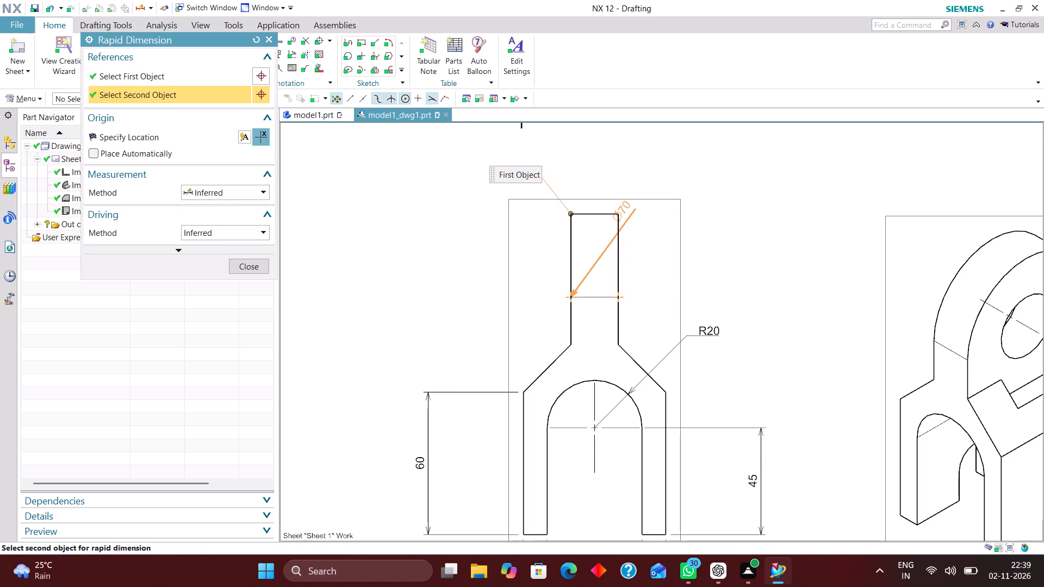
left_click(599, 144)
Dimension the gap between the two fork legs' inner bottom corners, placing it below the legs in the front view.
scroll(573, 221, "down", 3)
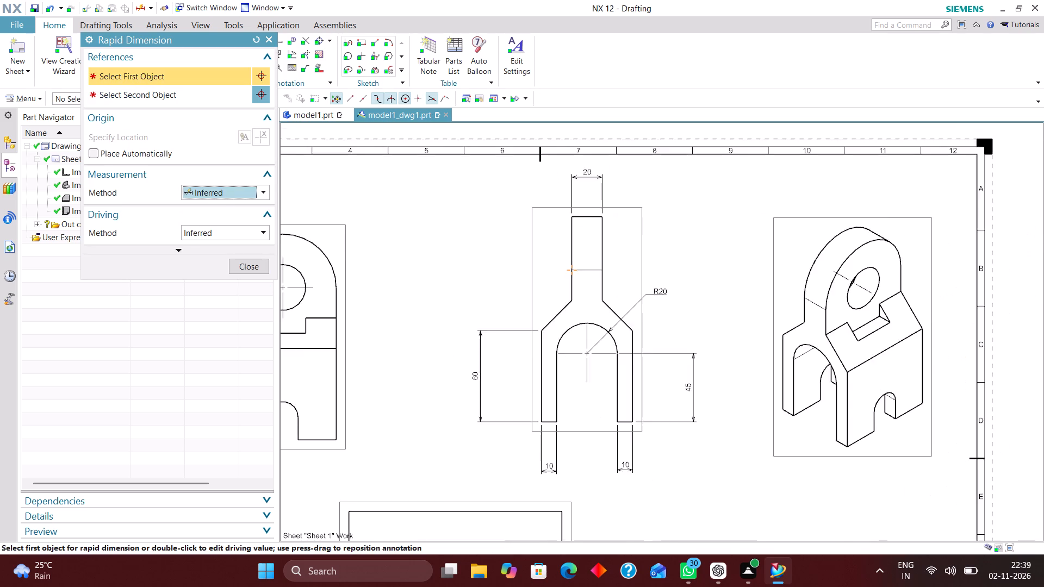
scroll(581, 198, "down", 2)
scroll(583, 261, "up", 4)
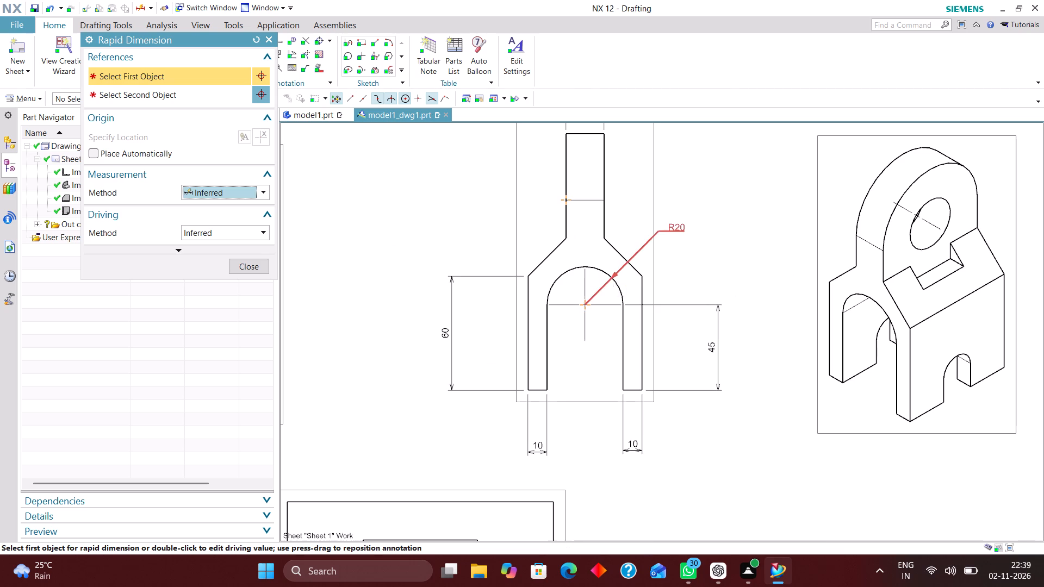
left_click(551, 390)
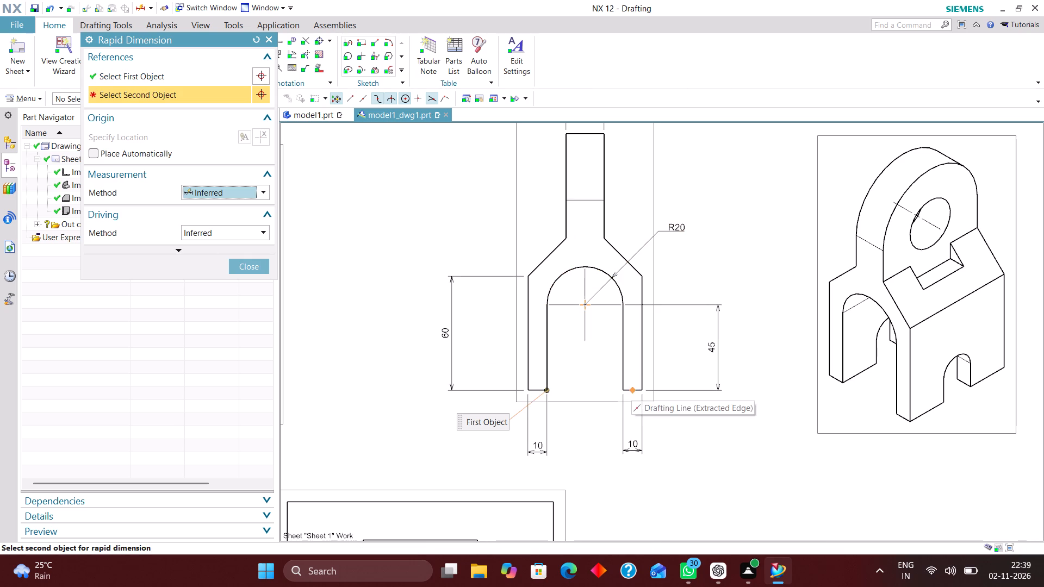
left_click(622, 390)
left_click(585, 416)
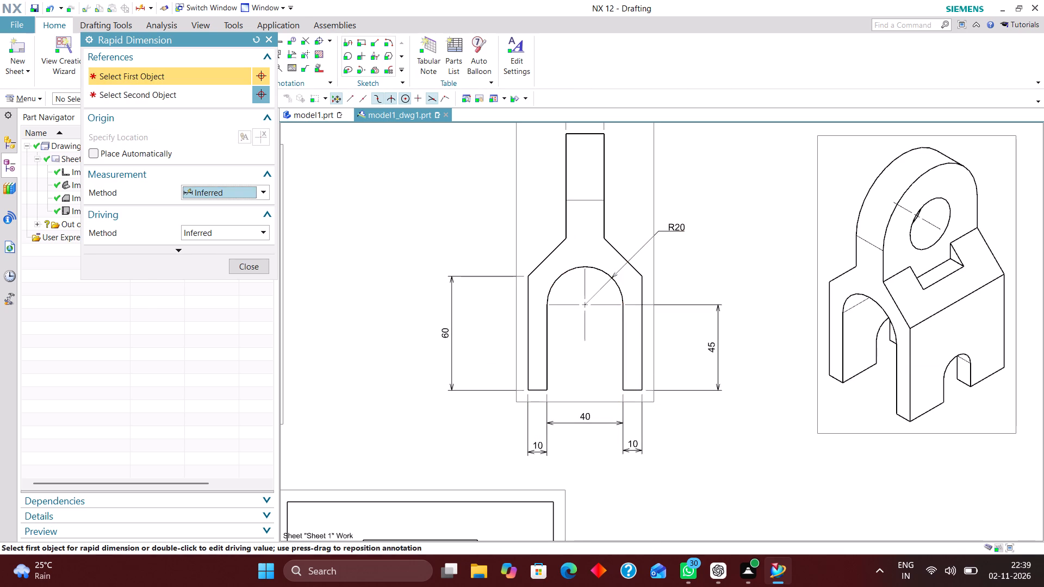
left_click(258, 267)
Rearrange the bottom dimensions so both leg widths sit nearer the front view, centred on their legs, with the gap dimension below them.
scroll(579, 437, "up", 4)
left_click_drag(588, 396, 588, 396)
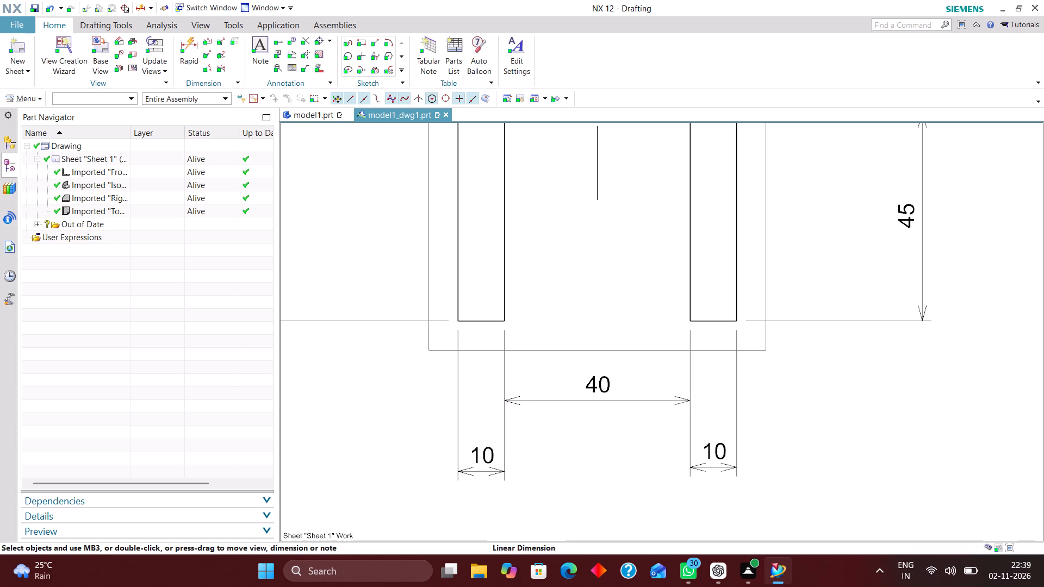
left_click_drag(588, 396, 586, 458)
left_click_drag(484, 472, 490, 386)
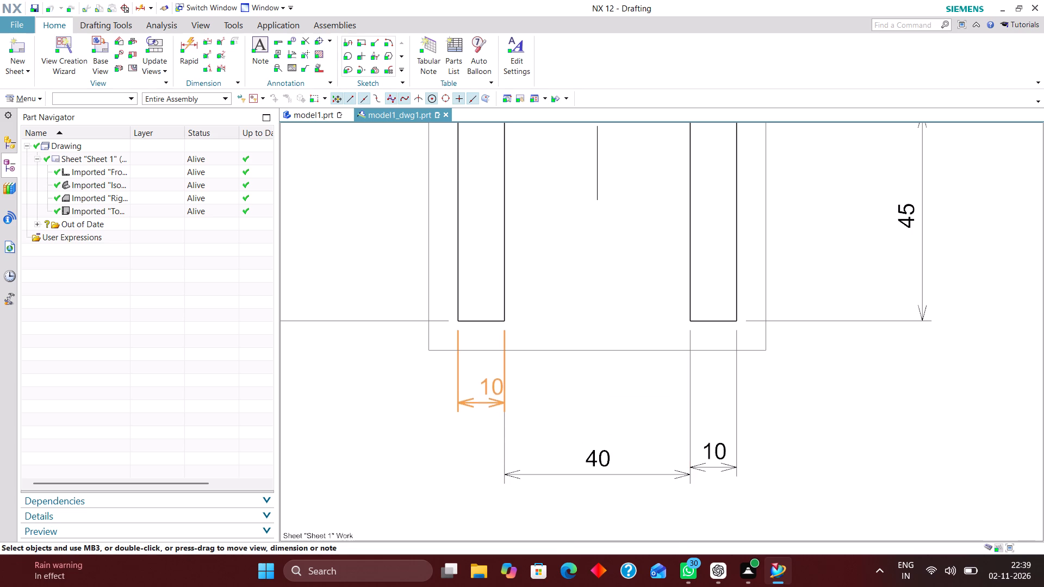
left_click_drag(490, 386, 490, 384)
left_click_drag(716, 465, 717, 379)
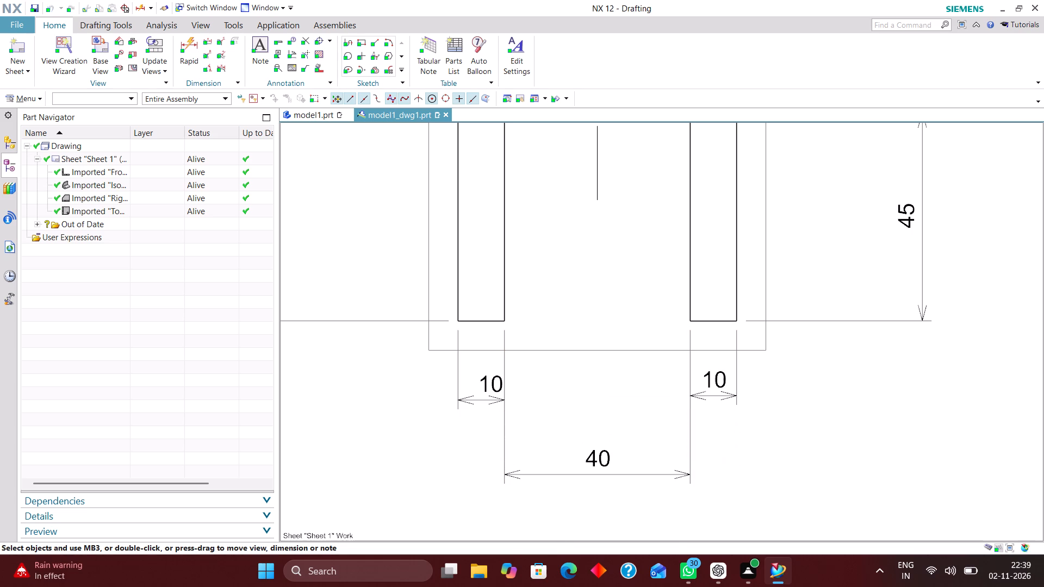
left_click_drag(613, 474, 614, 424)
left_click_drag(494, 381, 484, 380)
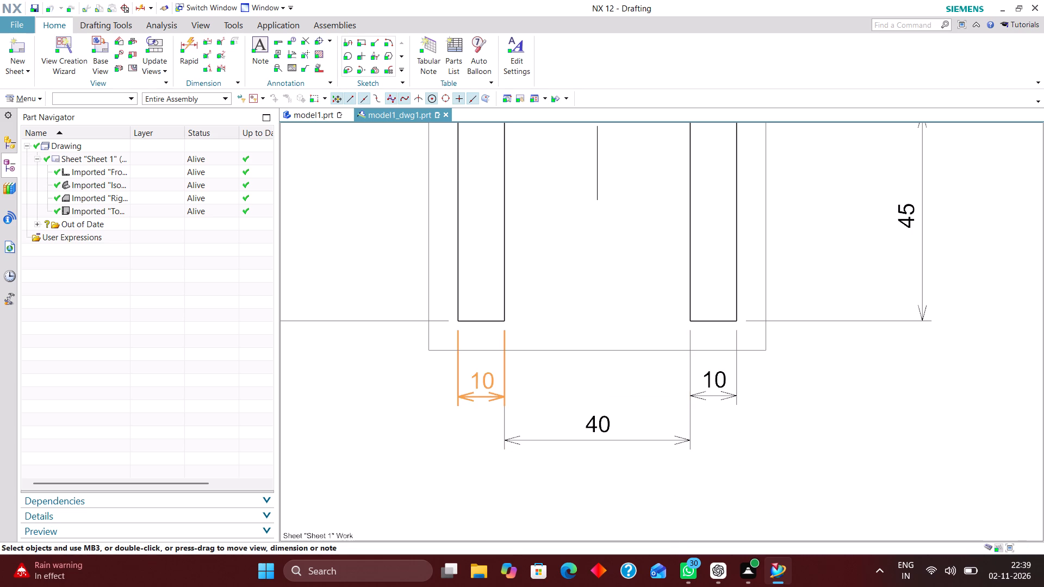
left_click_drag(484, 380, 483, 380)
Set the left leg width dimension's arrowheads to Out.
double_click(484, 398)
left_click(506, 396)
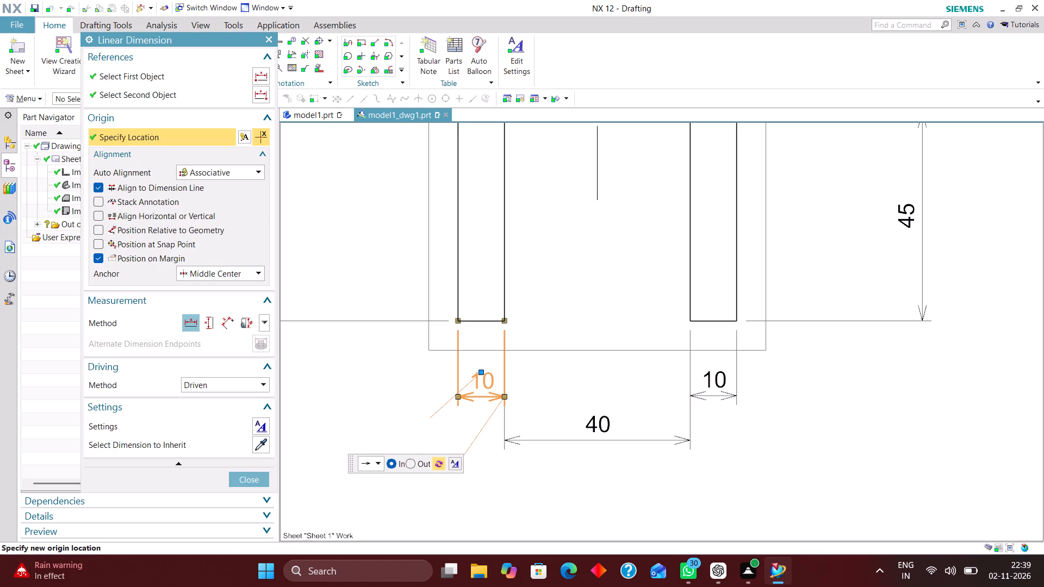
left_click(414, 462)
left_click(244, 476)
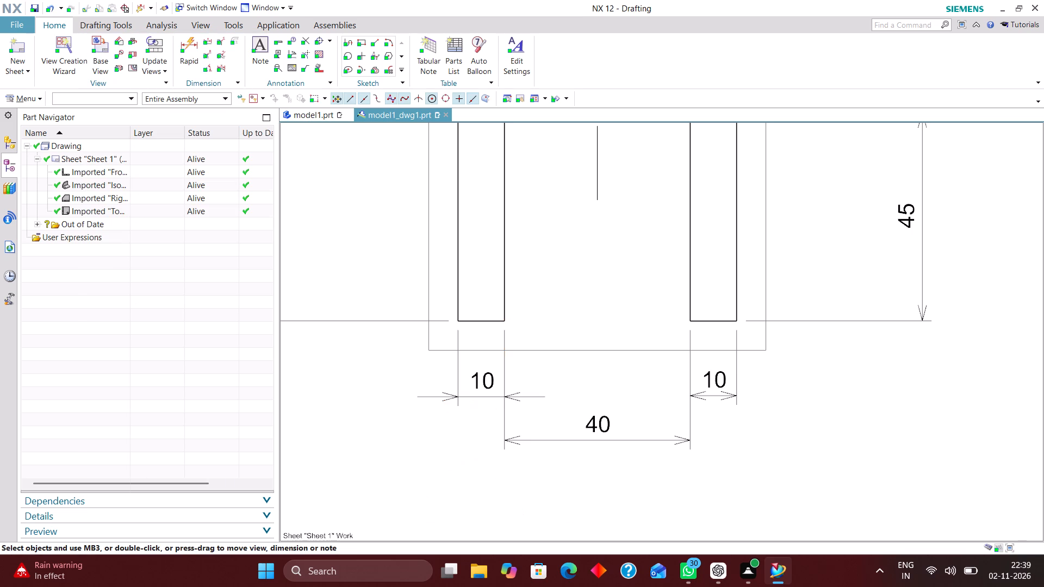
Set the right leg width dimension's arrowheads to Out below the front view.
double_click(714, 392)
left_click(737, 396)
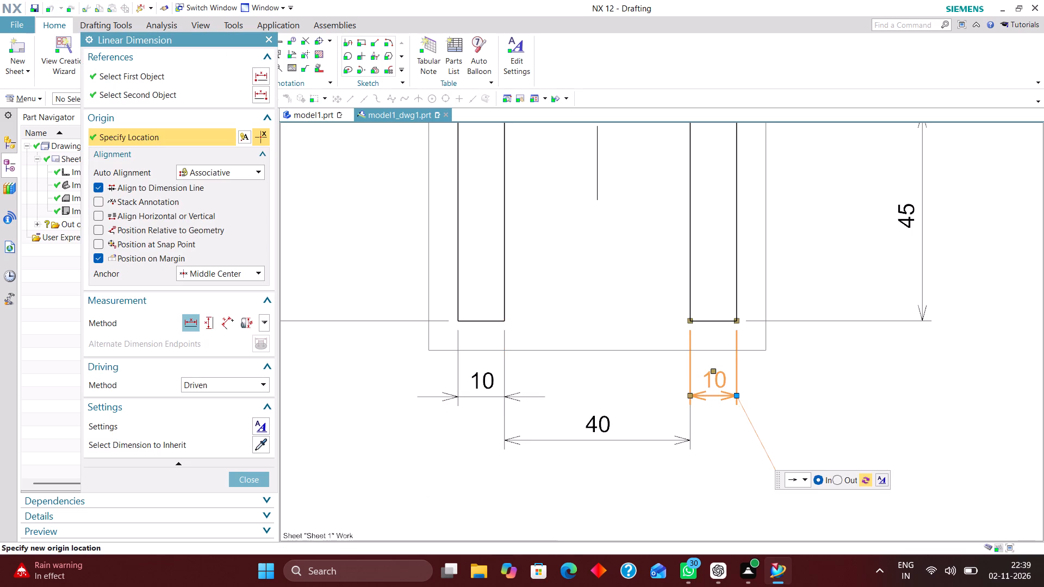
left_click(833, 478)
left_click(834, 479)
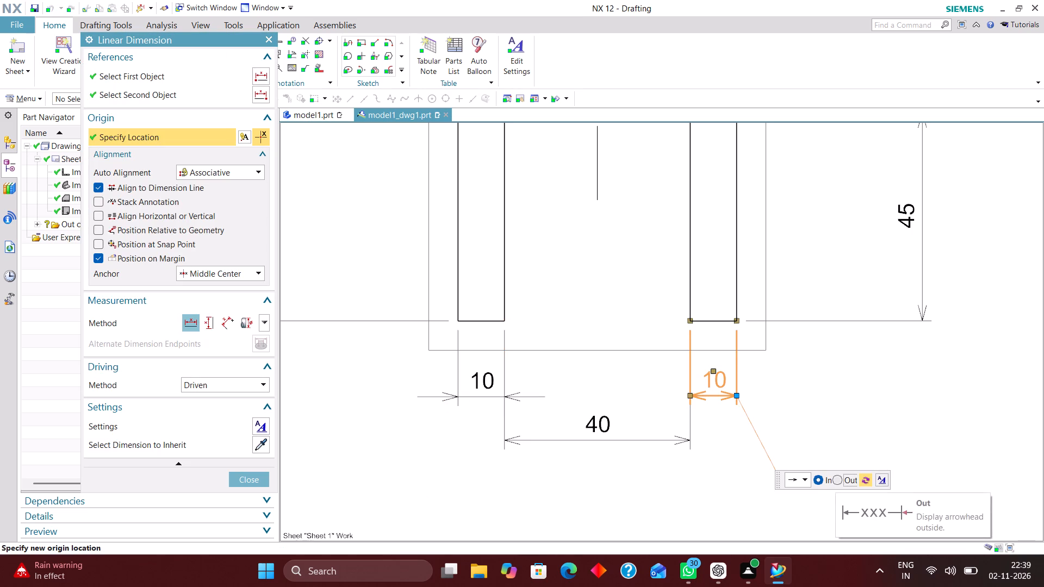
left_click(252, 476)
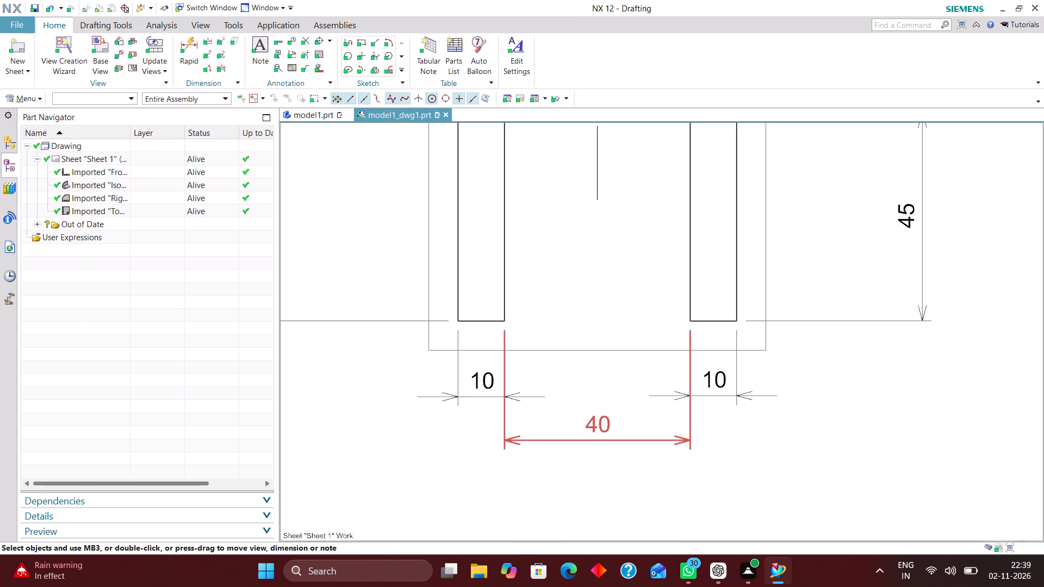
Move the dimension of the gap between the fork legs up, closer to the two leg width dimensions.
left_click_drag(605, 441, 605, 416)
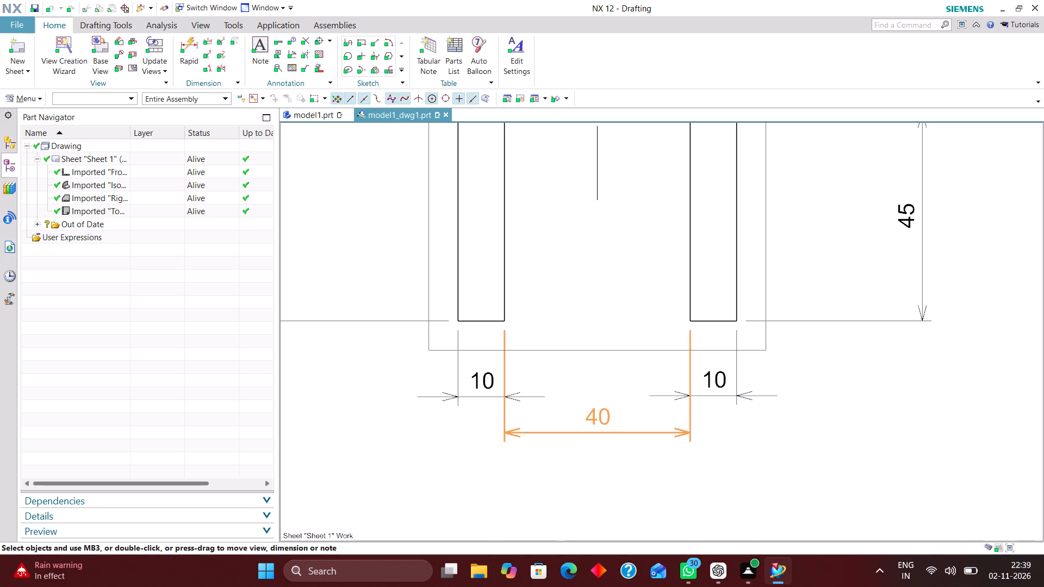
left_click_drag(605, 416, 605, 410)
Add an Inferred rapid dimension for the sloped shoulder's vertical height in the front view, in line above the left leg's height dimension.
scroll(622, 455, "down", 3)
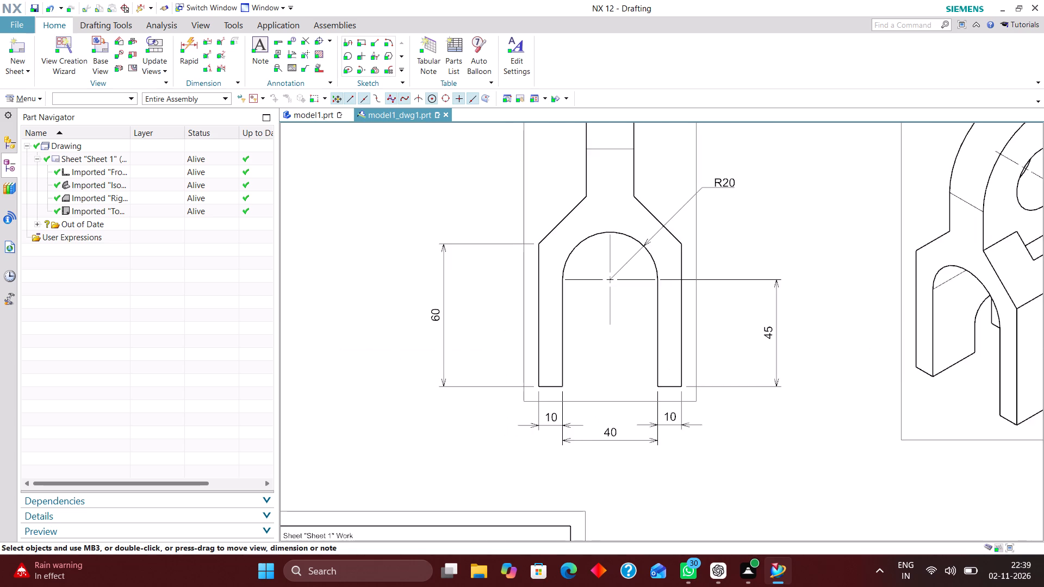
scroll(622, 451, "down", 2)
scroll(645, 477, "up", 1)
right_click_drag(737, 429, 672, 464)
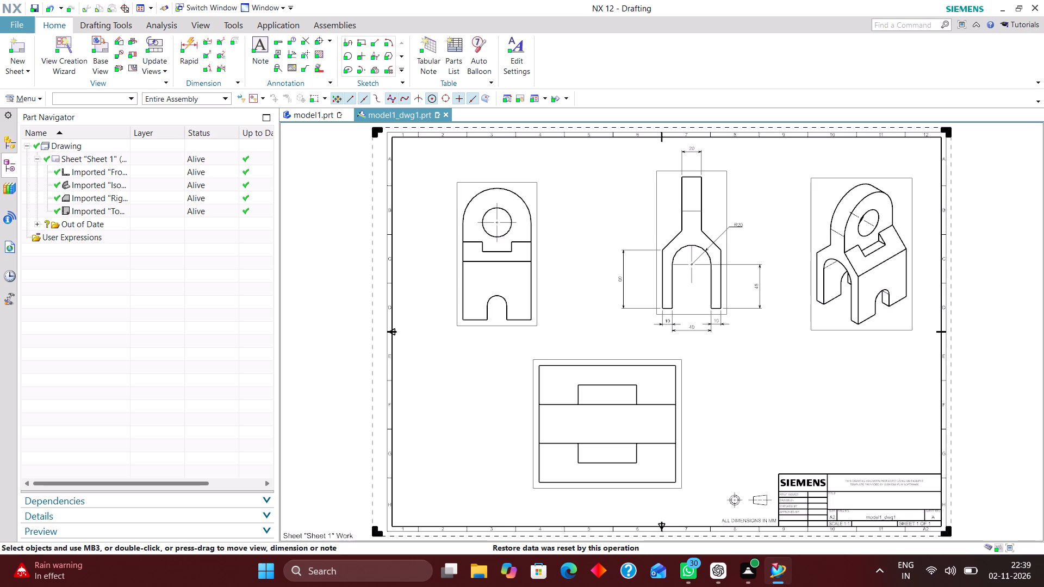
left_click(191, 45)
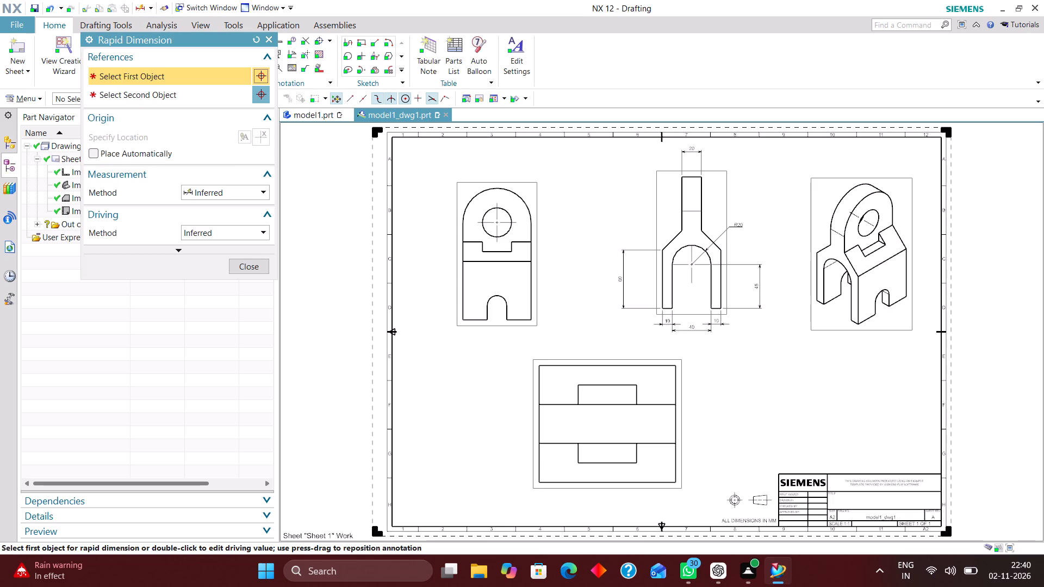
scroll(529, 319, "down", 1)
scroll(658, 236, "up", 3)
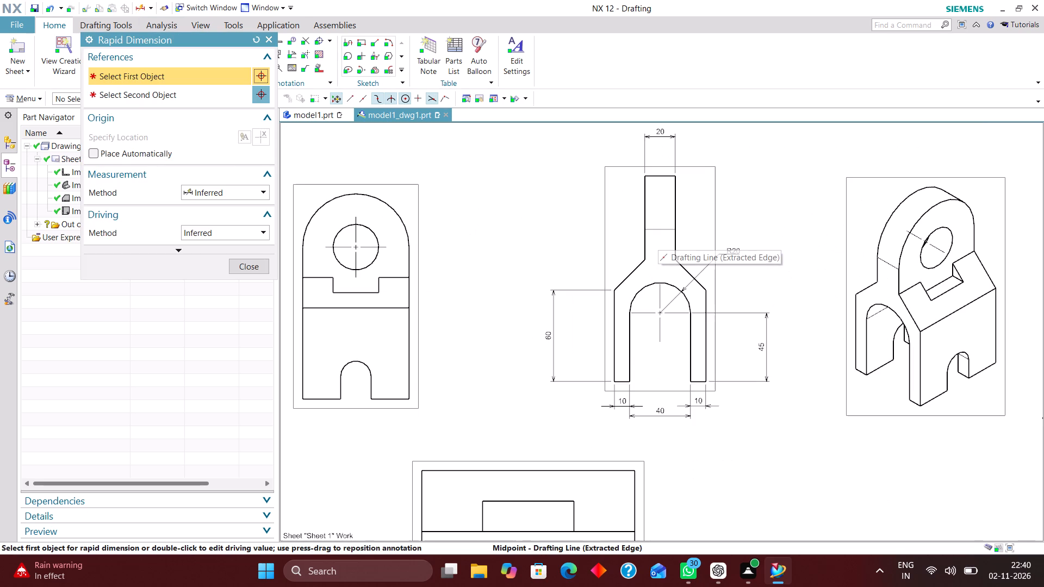
left_click(612, 289)
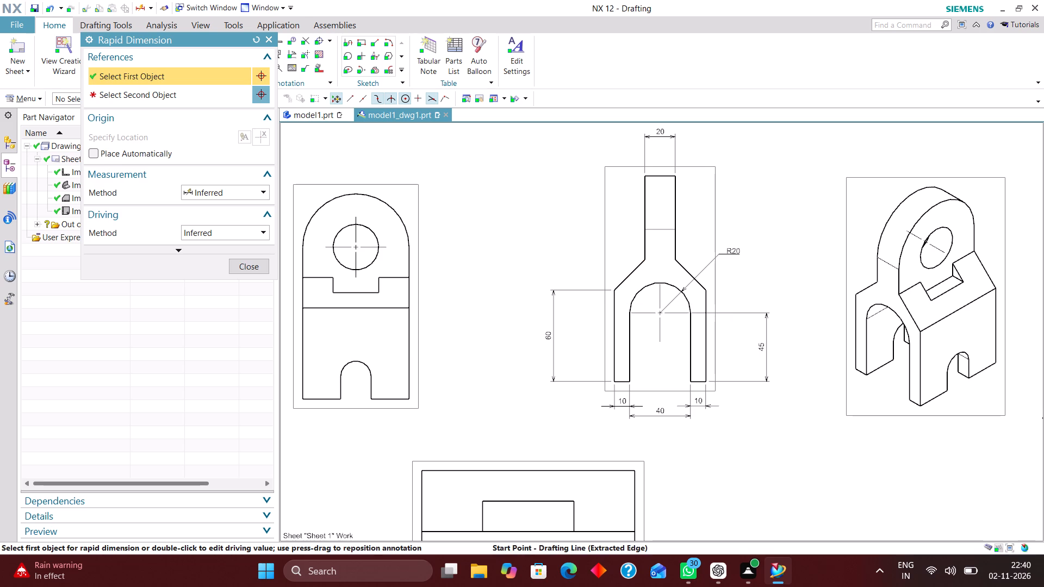
left_click(643, 259)
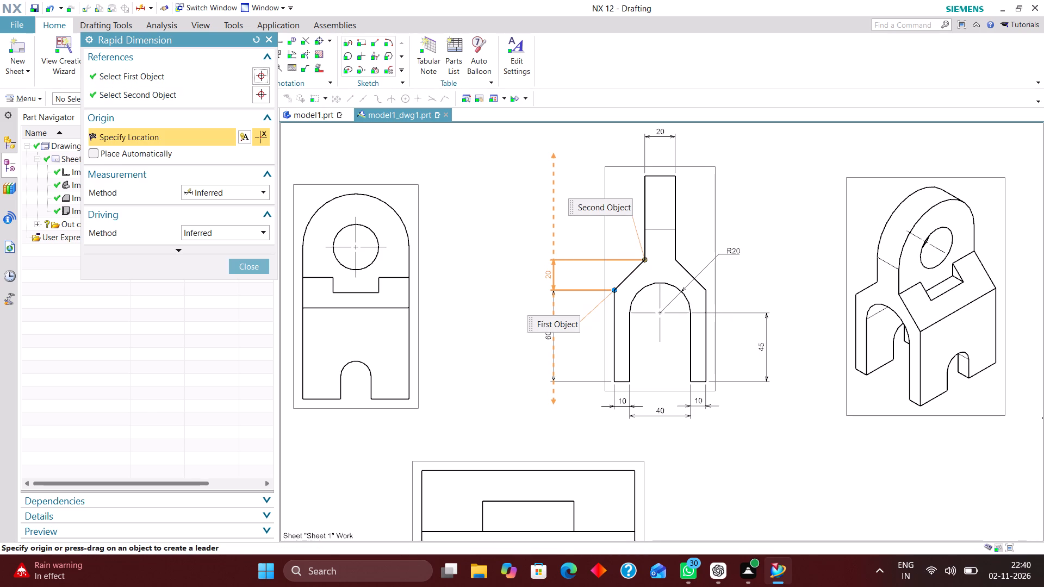
left_click(544, 273)
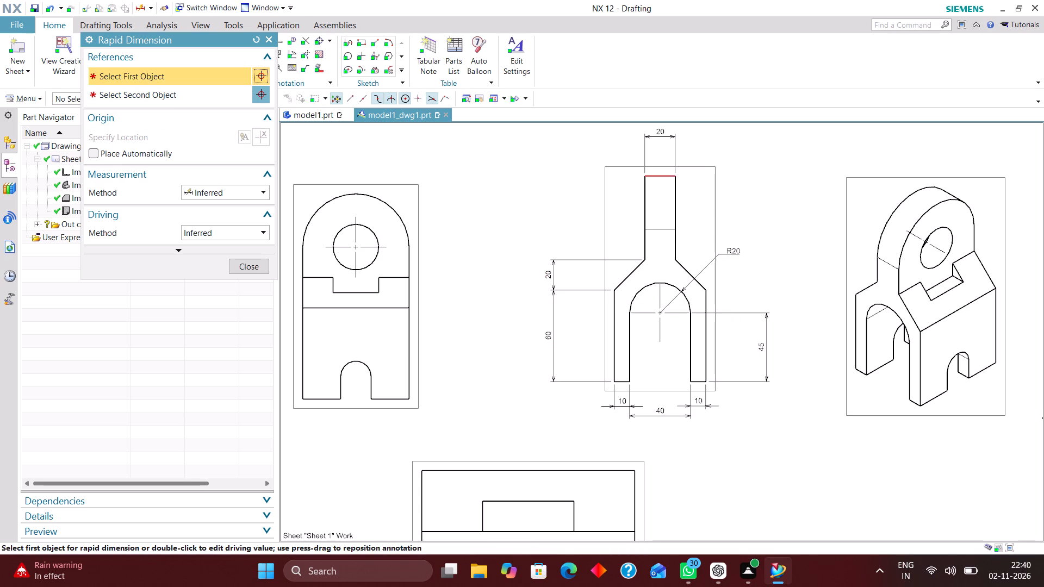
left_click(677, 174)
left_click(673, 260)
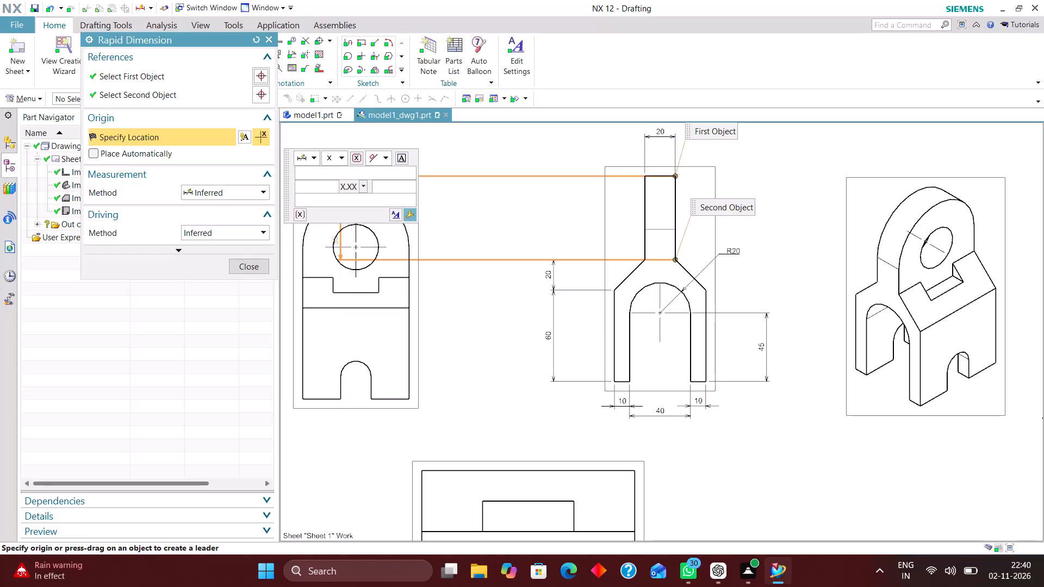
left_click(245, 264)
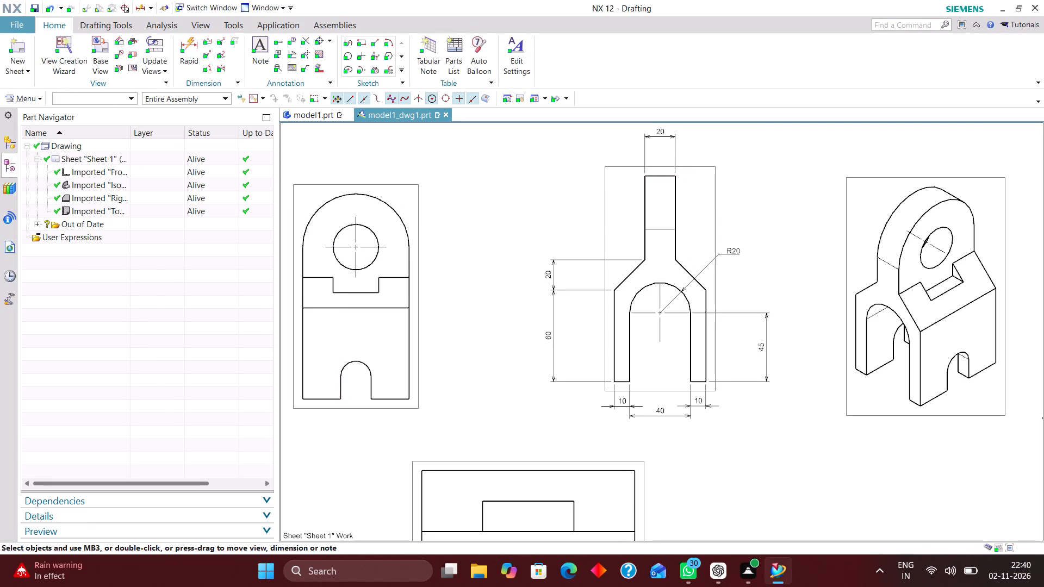
Add an Inferred rapid dimension for the overall width between the right view's outer bottom corners, placed well below the view.
scroll(506, 251, "down", 3)
scroll(474, 299, "up", 2)
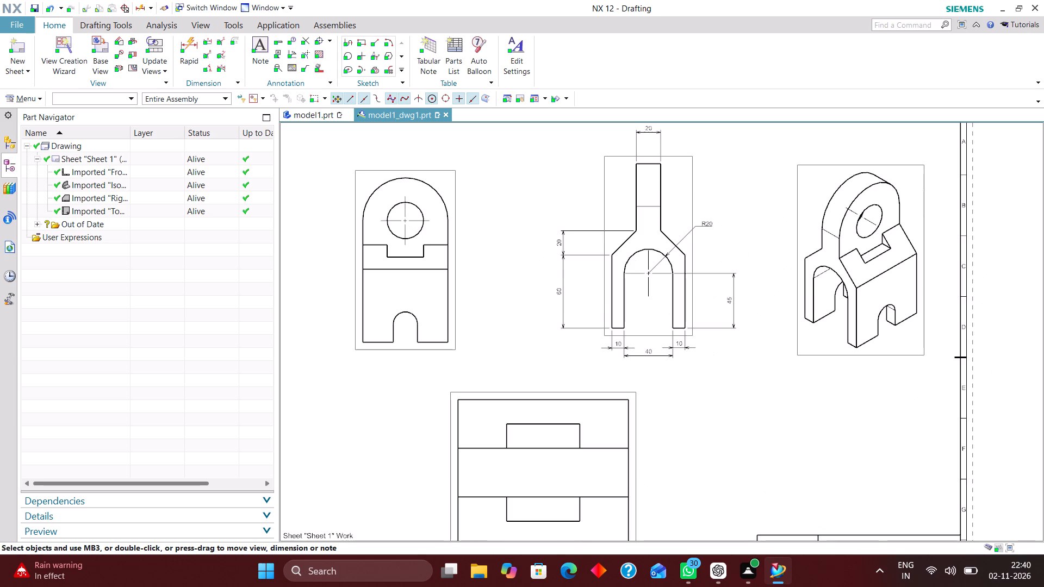
right_click_drag(524, 232, 396, 377)
left_click(190, 41)
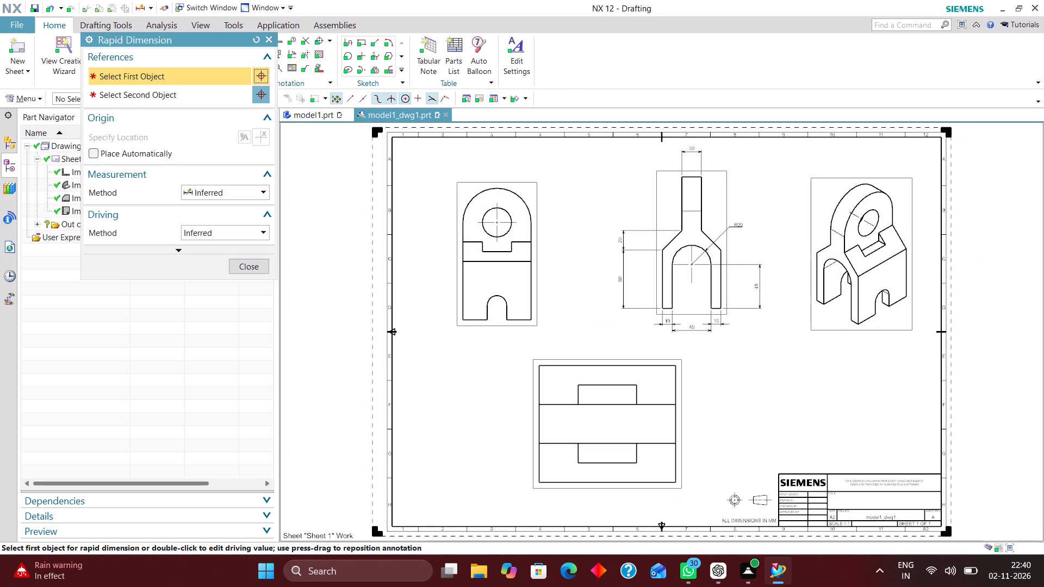
scroll(534, 320, "up", 3)
left_click(532, 320)
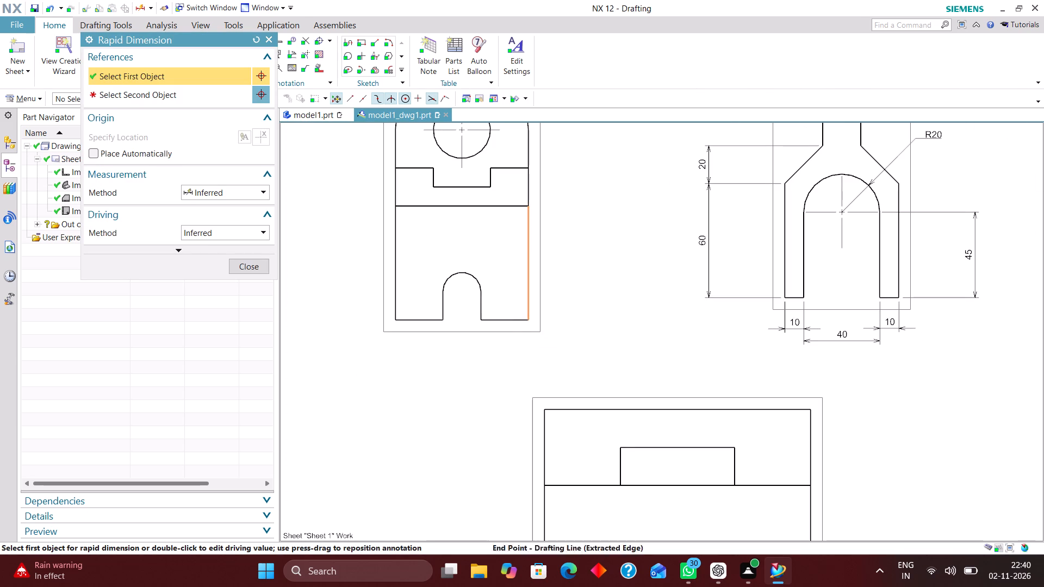
left_click(392, 319)
left_click(455, 407)
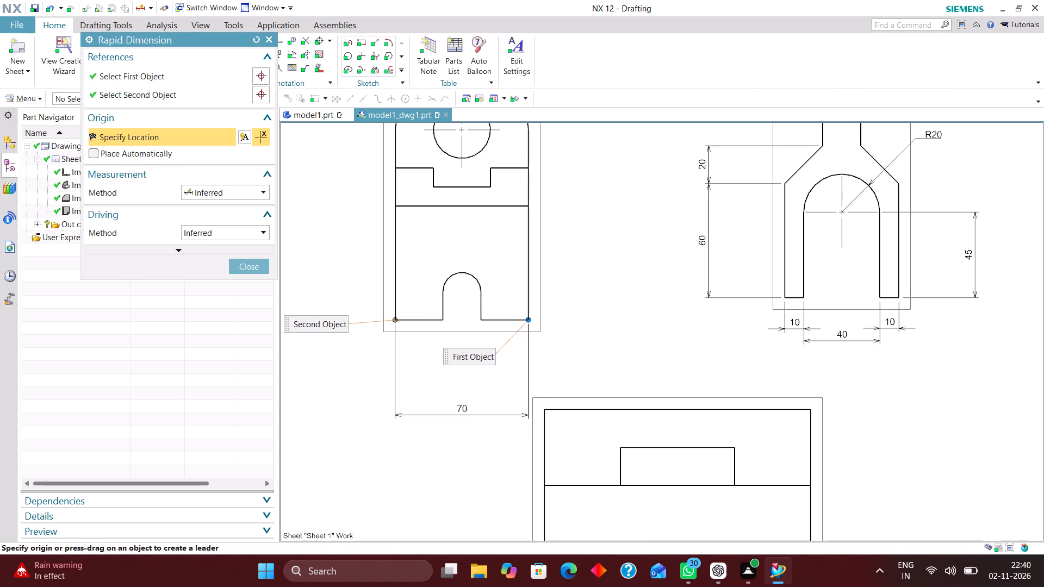
Dimension the bottom slot's width in the right view, placing it between the outline and the overall width dimension.
left_click(444, 320)
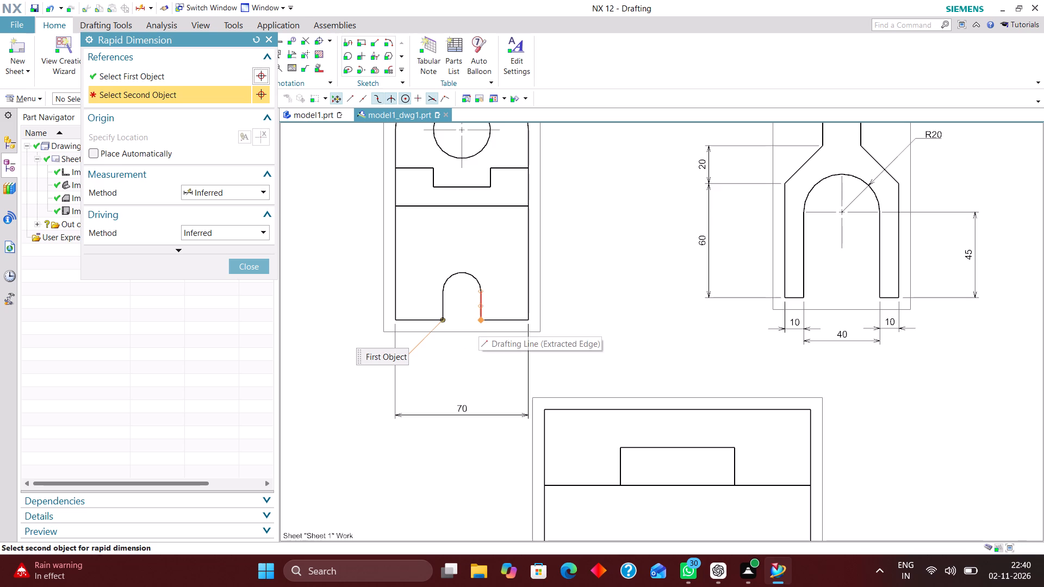
left_click(478, 322)
left_click(461, 370)
Add a Radial rapid dimension to the right view's rounded top arc, placed outside its upper right.
scroll(498, 386, "down", 2)
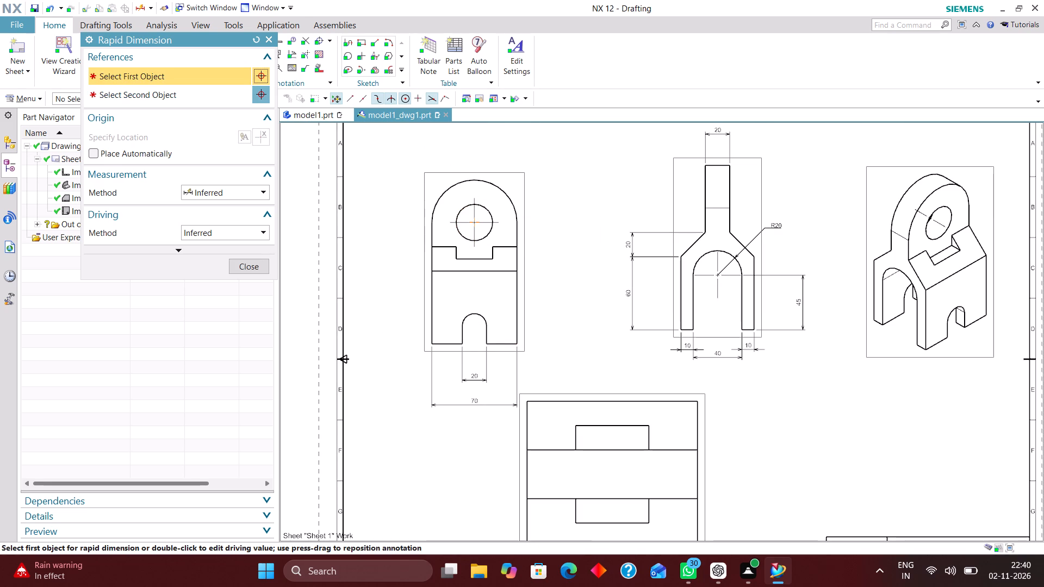
left_click(248, 191)
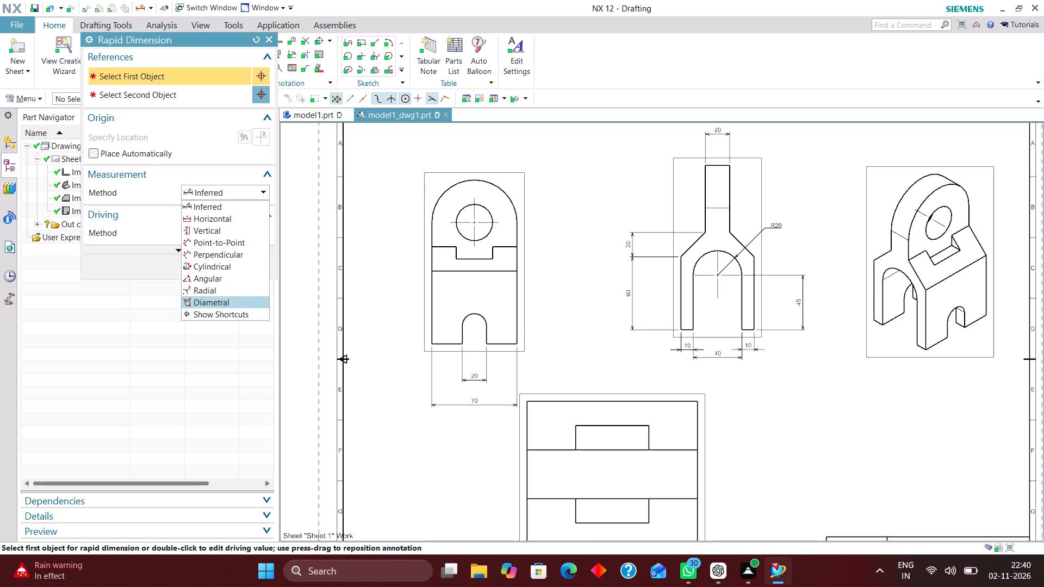
left_click(230, 289)
left_click(508, 195)
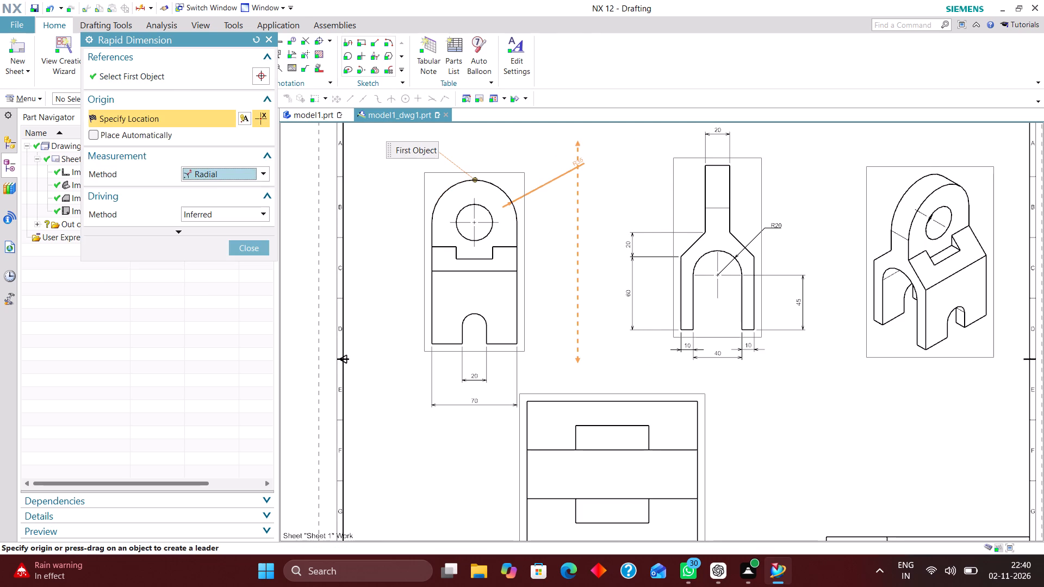
left_click(555, 162)
left_click(257, 251)
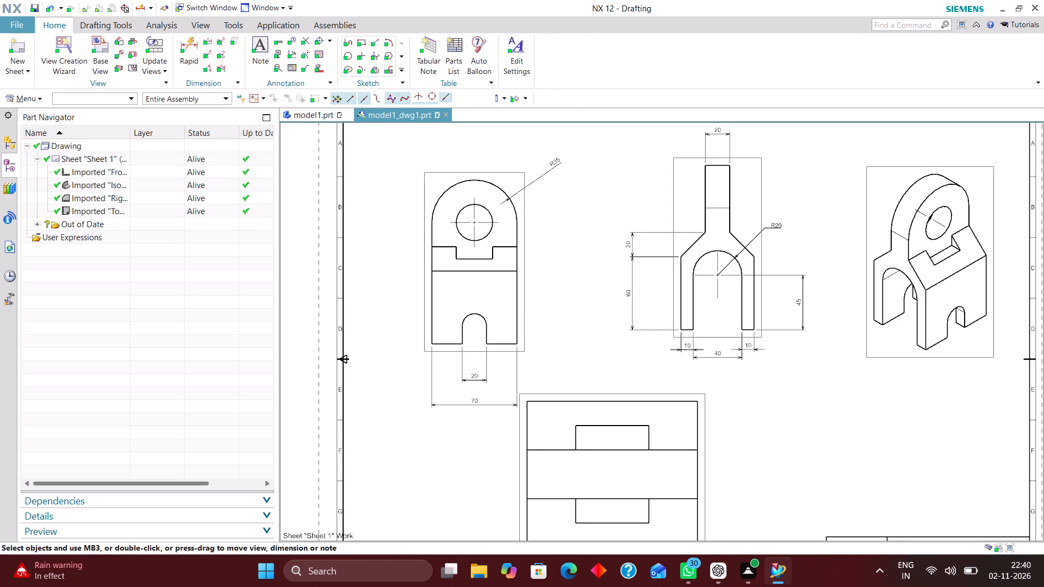
Extend the top arc's radius dimension line to the arc centre and set its orientation to Horizontal Text above the leader stub.
double_click(555, 160)
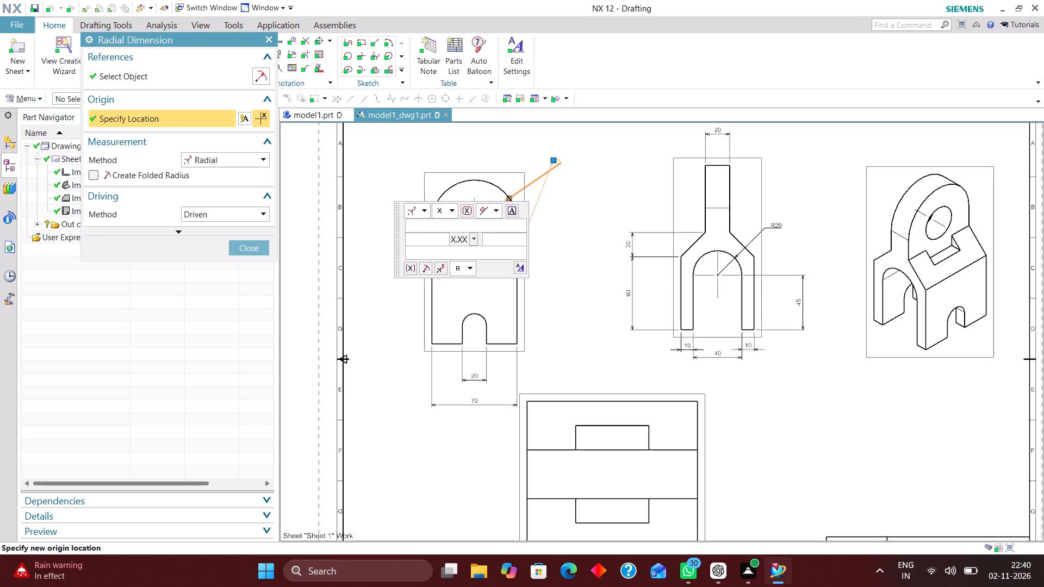
left_click(438, 268)
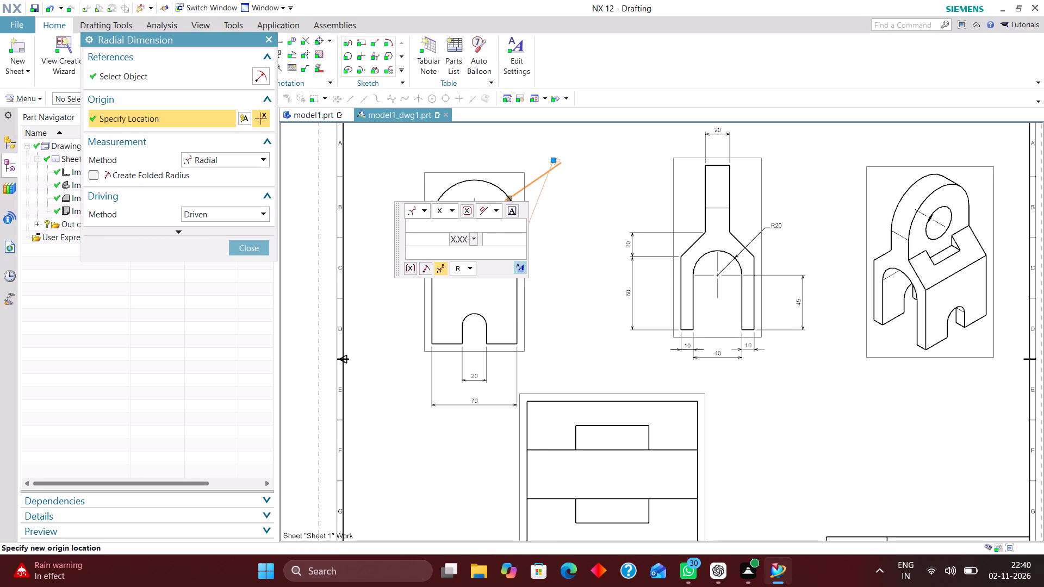
left_click(518, 268)
left_click(361, 101)
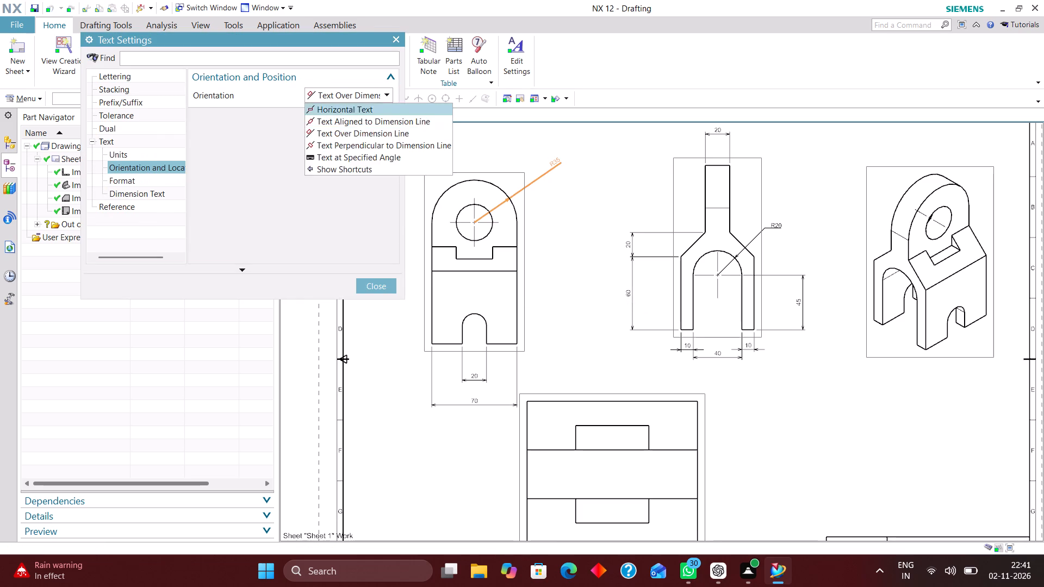
left_click(361, 108)
left_click(365, 113)
left_click(364, 139)
left_click(377, 286)
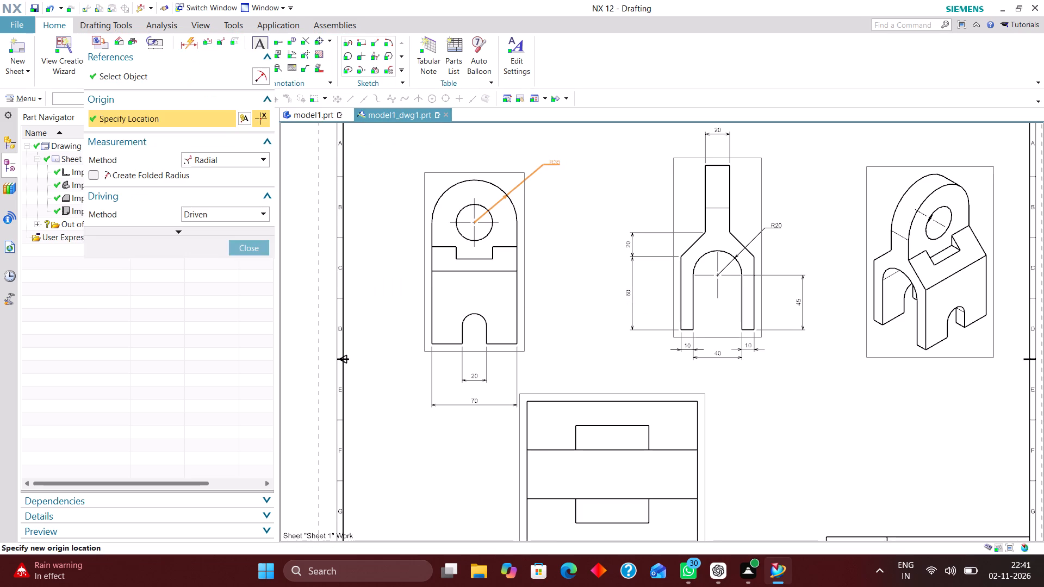
left_click(245, 243)
Move the top arc's radius dimension text closer to the right view's outline.
left_click_drag(557, 159, 533, 187)
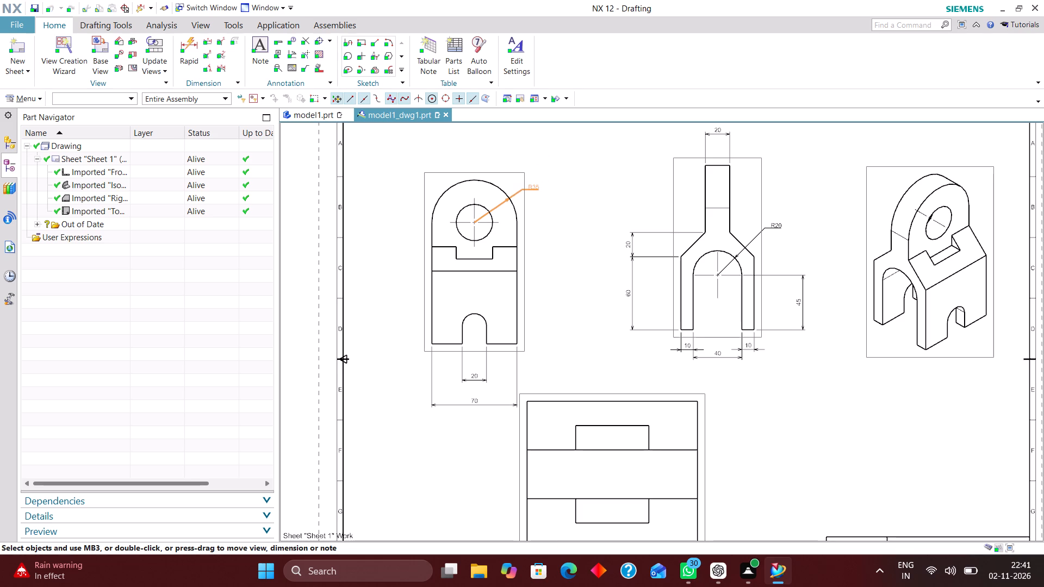
left_click_drag(533, 187, 538, 186)
Add a Diametral rapid dimension to the round hole in the right view, placed outside the view's upper left.
scroll(507, 192, "up", 3)
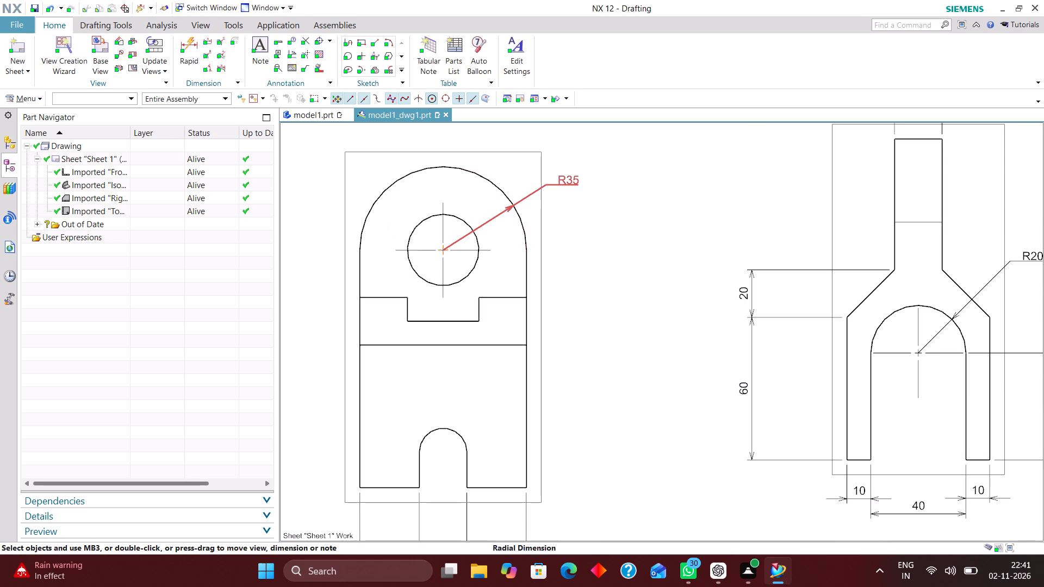
scroll(641, 246, "down", 3)
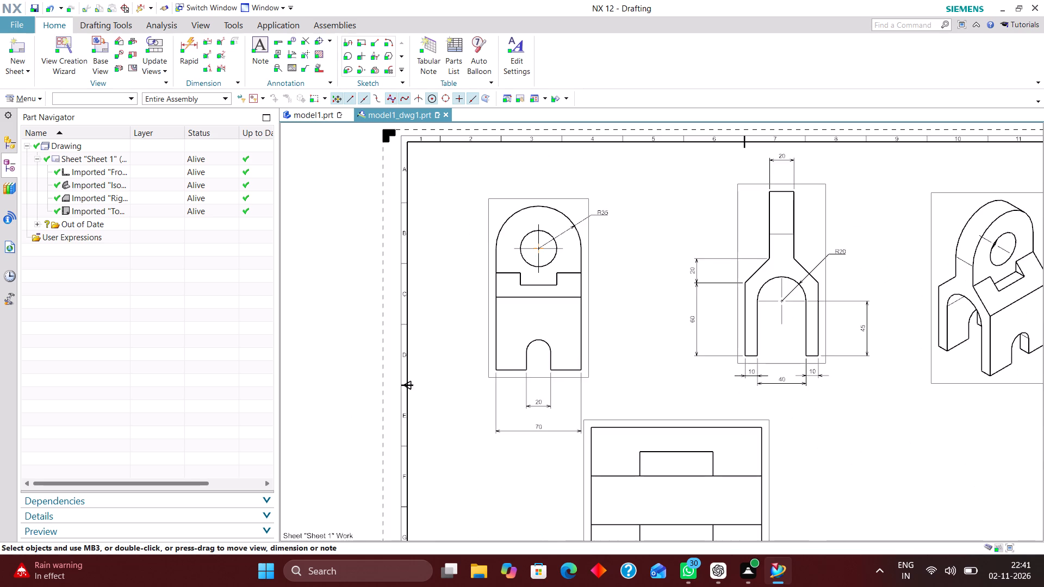
scroll(639, 245, "down", 1)
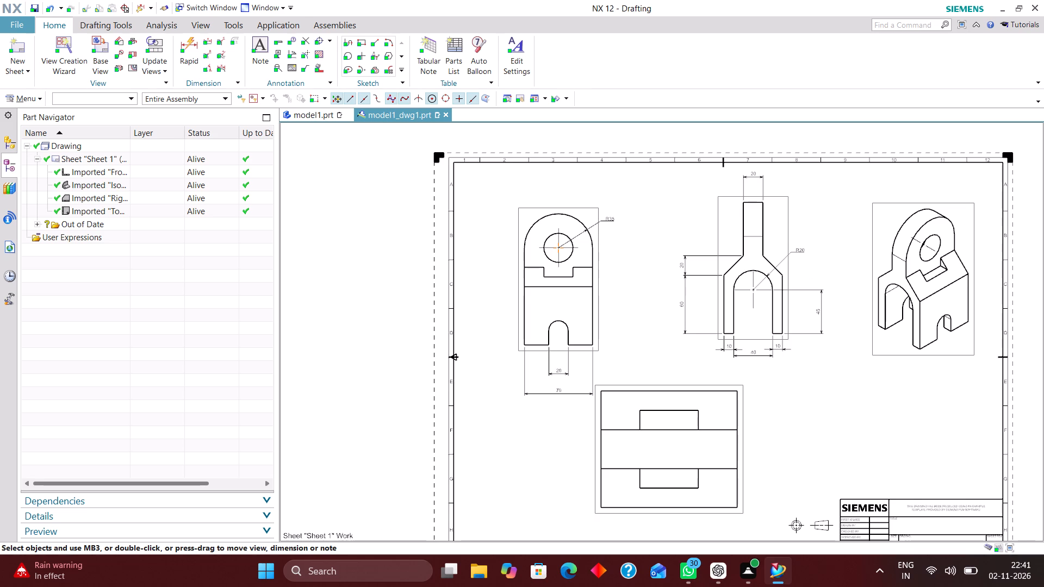
left_click(192, 42)
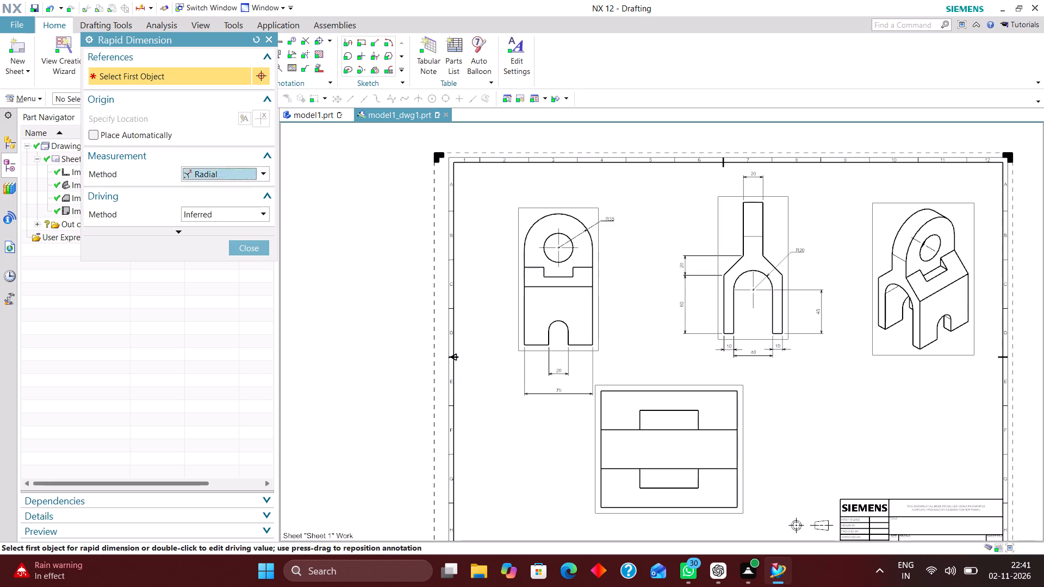
left_click(245, 172)
left_click(225, 284)
scroll(559, 246, "up", 3)
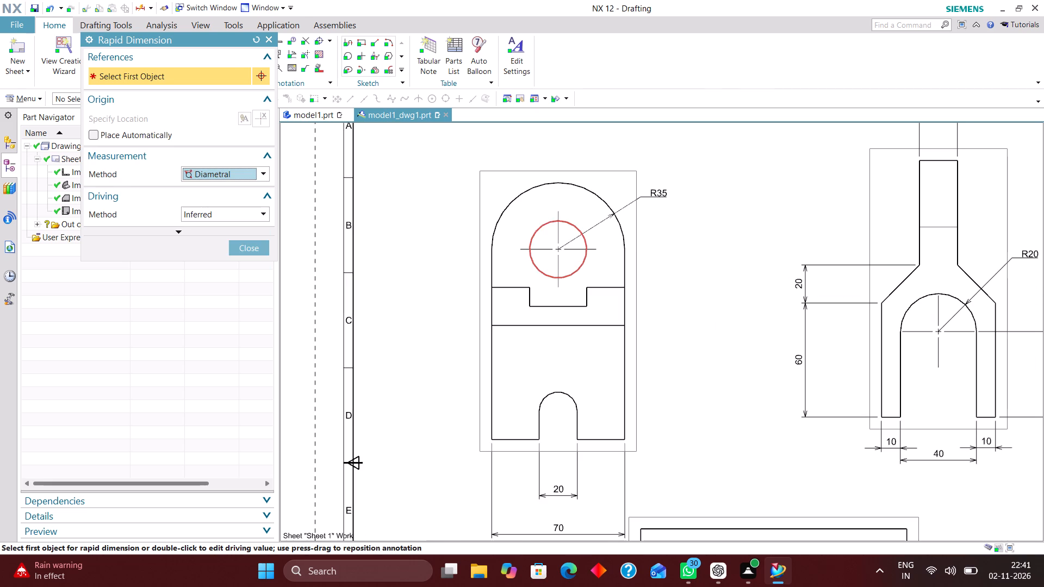
left_click(529, 237)
left_click(418, 168)
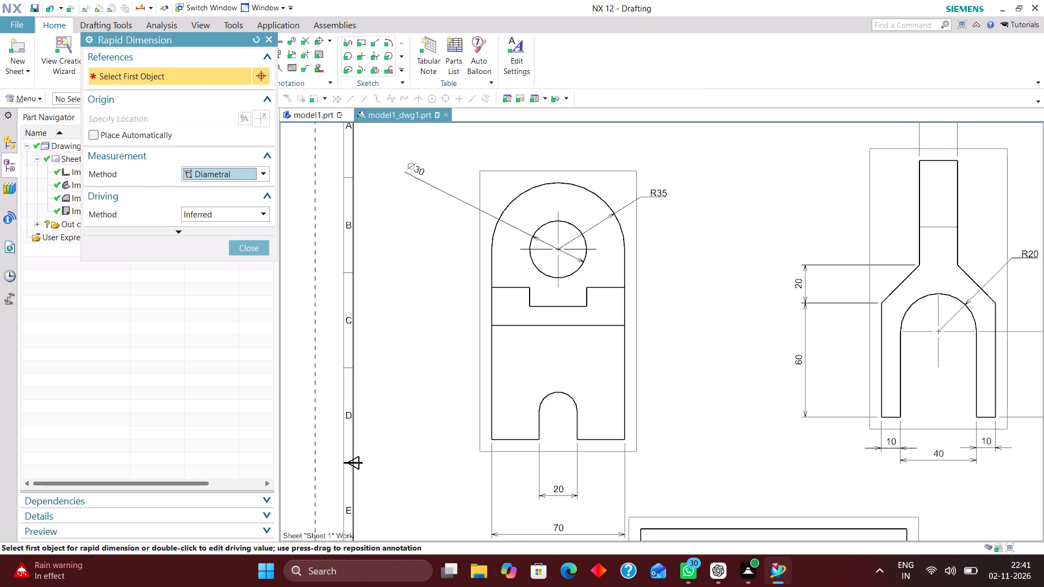
left_click(253, 251)
Move the right view's hole diameter text closer to the outline and set it to Horizontal Text above the leader stub.
left_click_drag(417, 170, 461, 168)
double_click(458, 169)
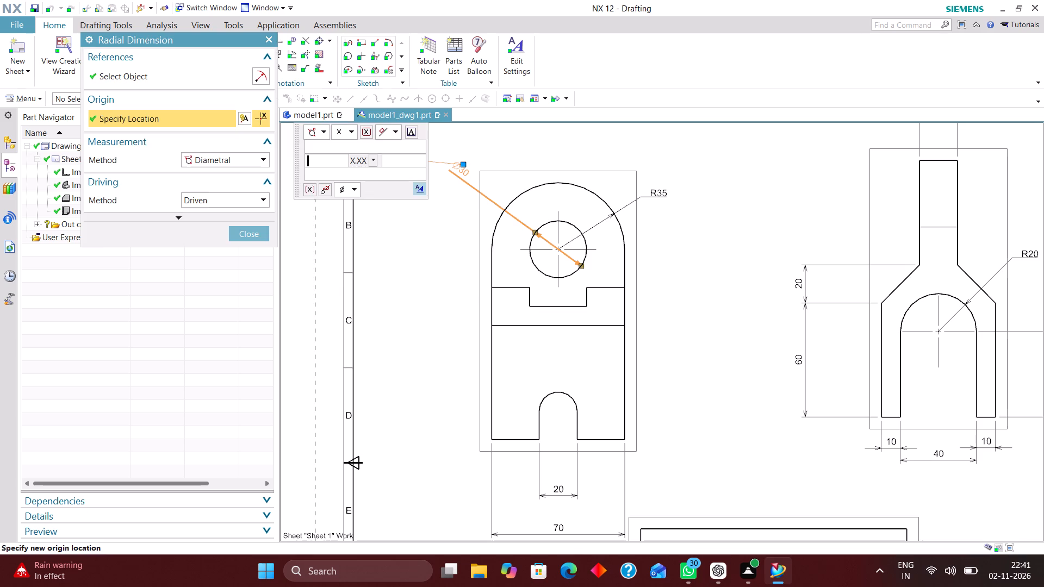
left_click(419, 187)
left_click(358, 91)
left_click(354, 108)
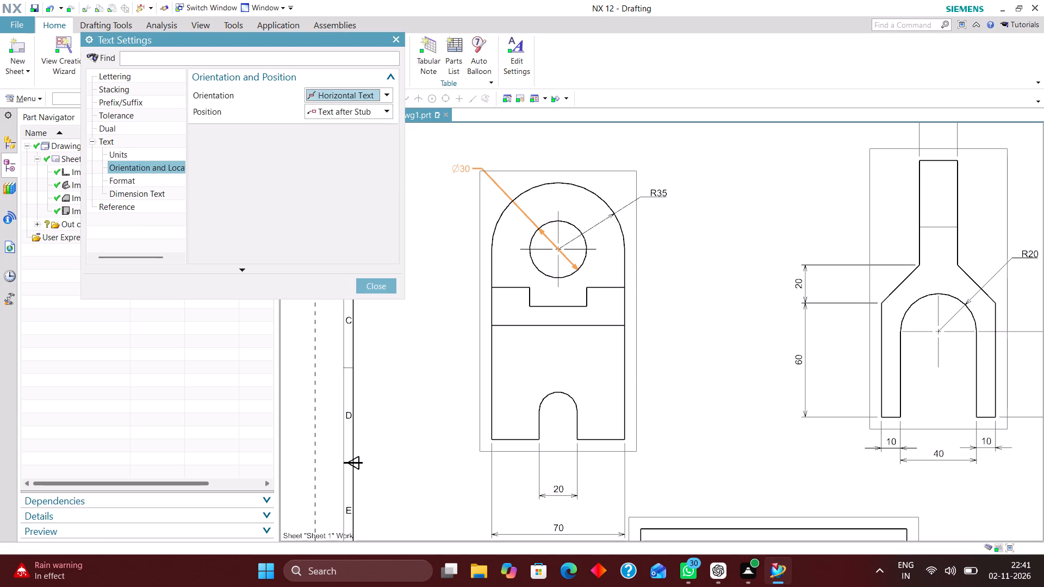
left_click(360, 114)
left_click(357, 136)
left_click(380, 286)
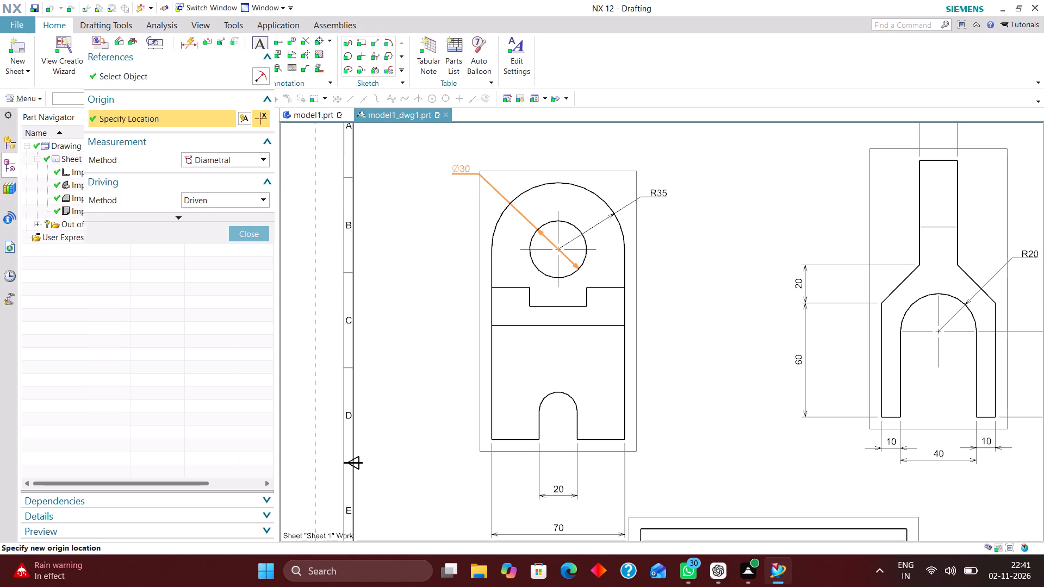
left_click(262, 233)
Reposition the hole's diameter dimension text just outside the right view's upper left.
left_click_drag(466, 168, 447, 185)
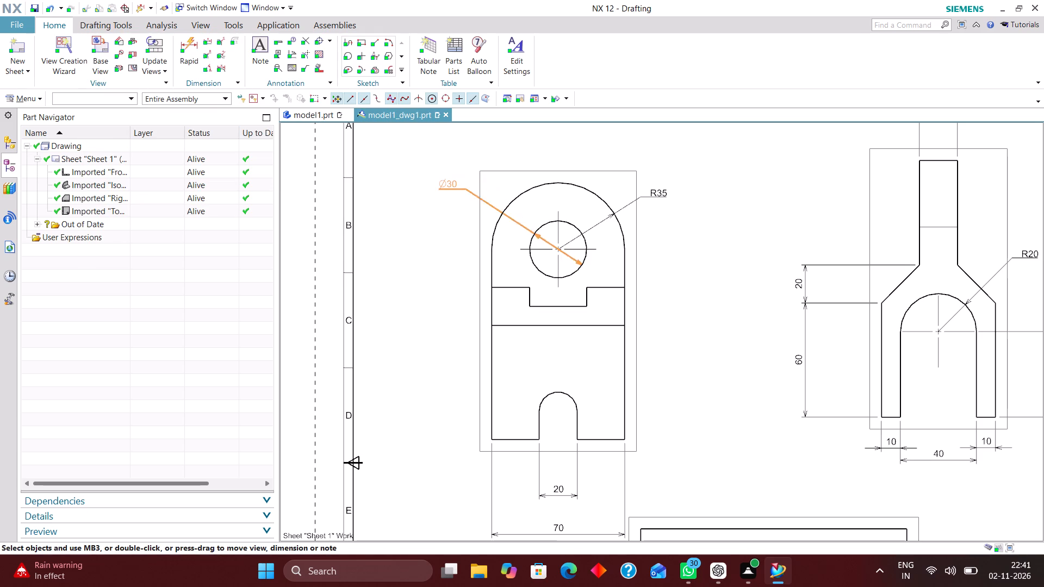
left_click_drag(447, 185, 463, 192)
Add an Inferred rapid dimension for the width of the right view's rectangular notch, placed below the notch.
scroll(451, 168, "down", 2)
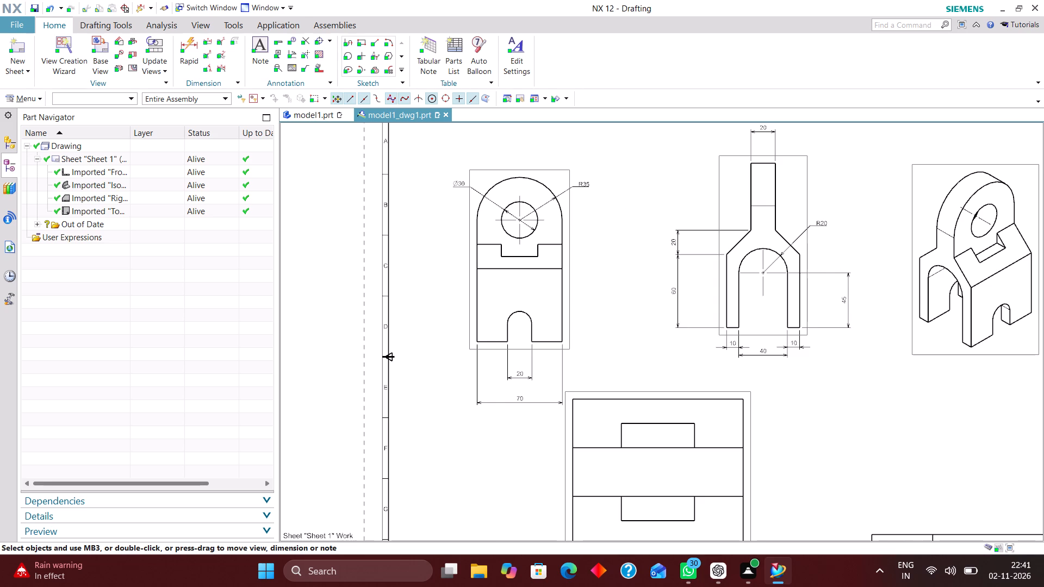
left_click(191, 43)
scroll(526, 288, "up", 2)
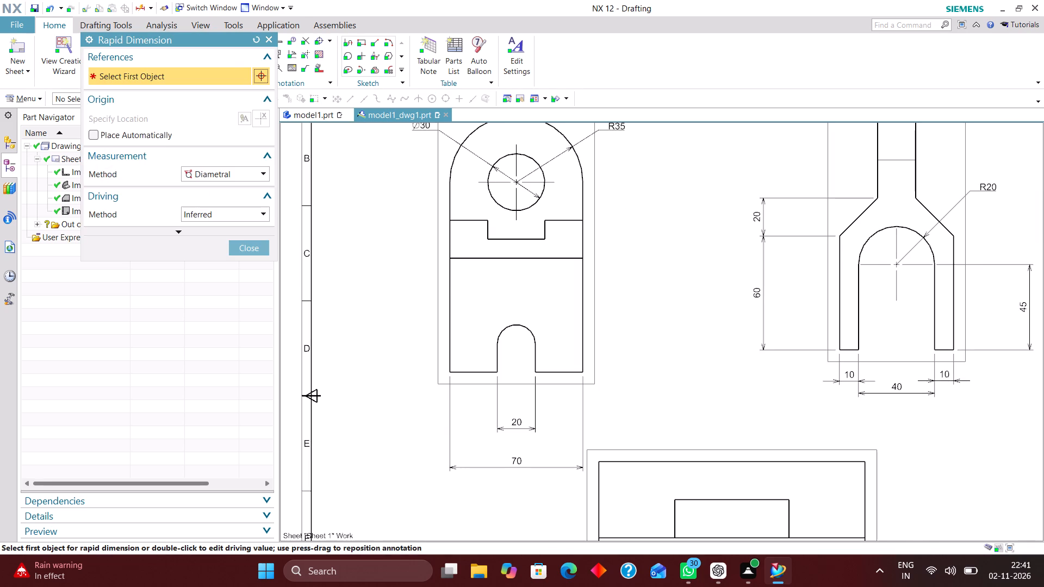
left_click(251, 175)
left_click(251, 192)
scroll(492, 241, "up", 1)
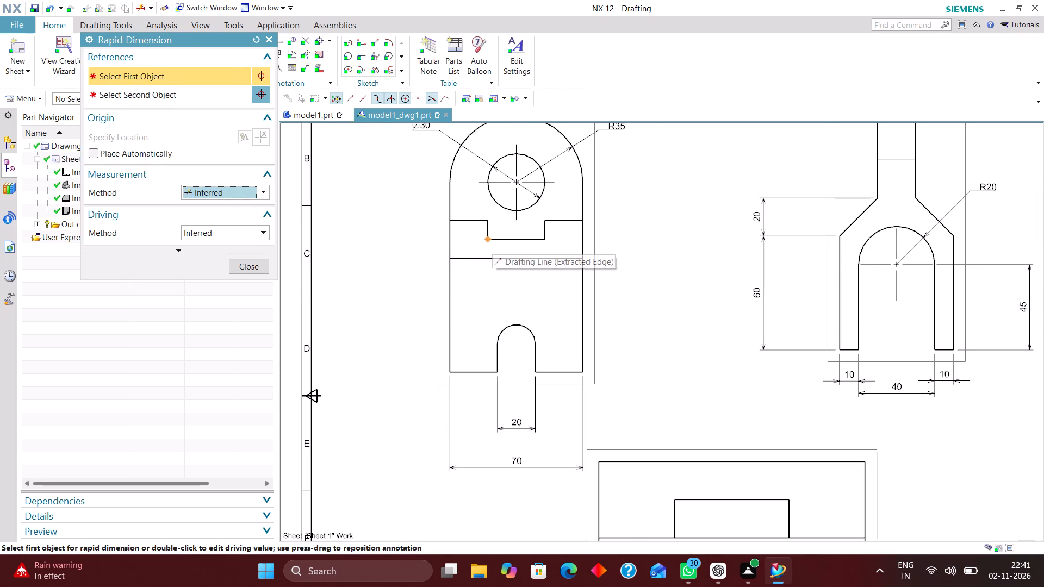
scroll(492, 242, "up", 2)
left_click(482, 237)
left_click(577, 240)
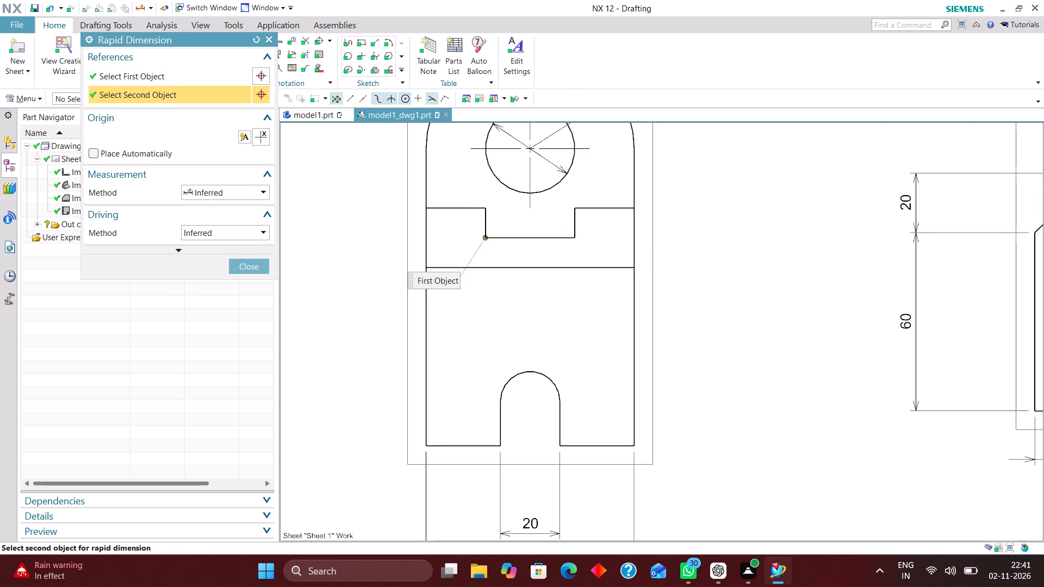
left_click(535, 299)
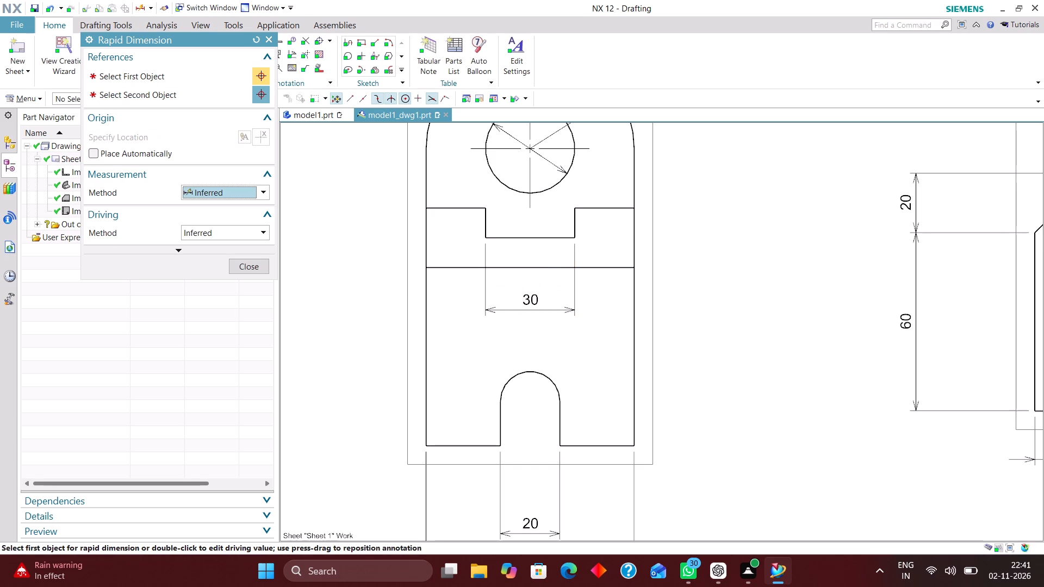
Add a rapid dimension for the rectangular notch's depth, placed outside the right side of the right view.
left_click(575, 207)
left_click(574, 238)
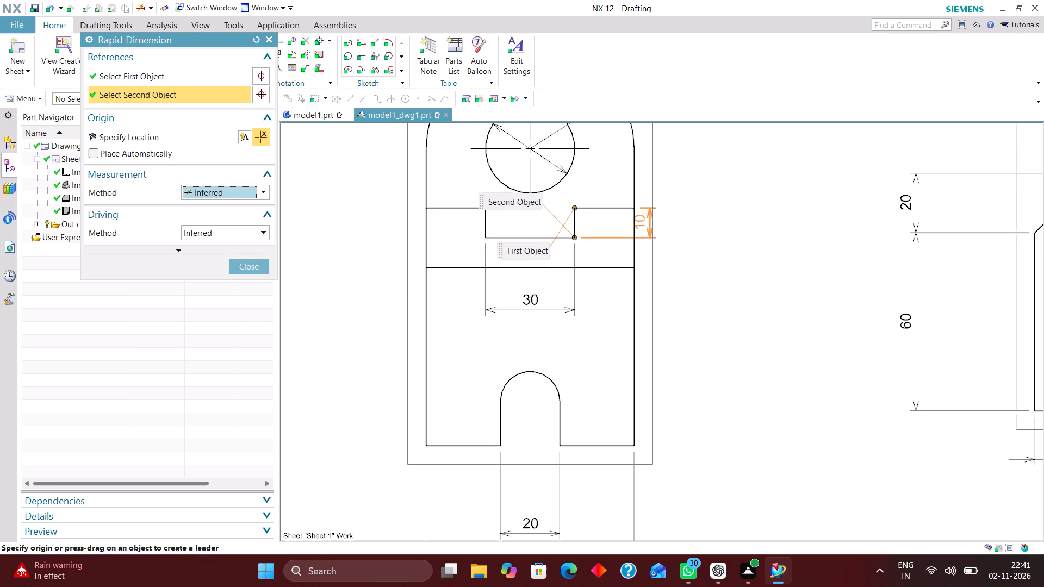
left_click(694, 224)
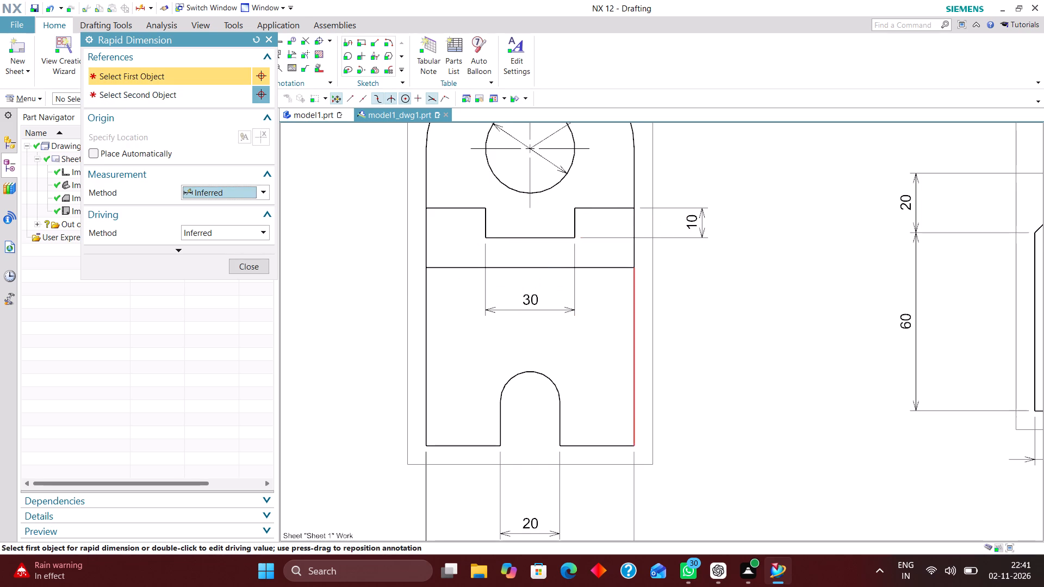
Dimension the horizontal distance from the right view's left edge to the notch, placed beside the notch width dimension.
scroll(652, 288, "down", 2)
scroll(548, 254, "up", 3)
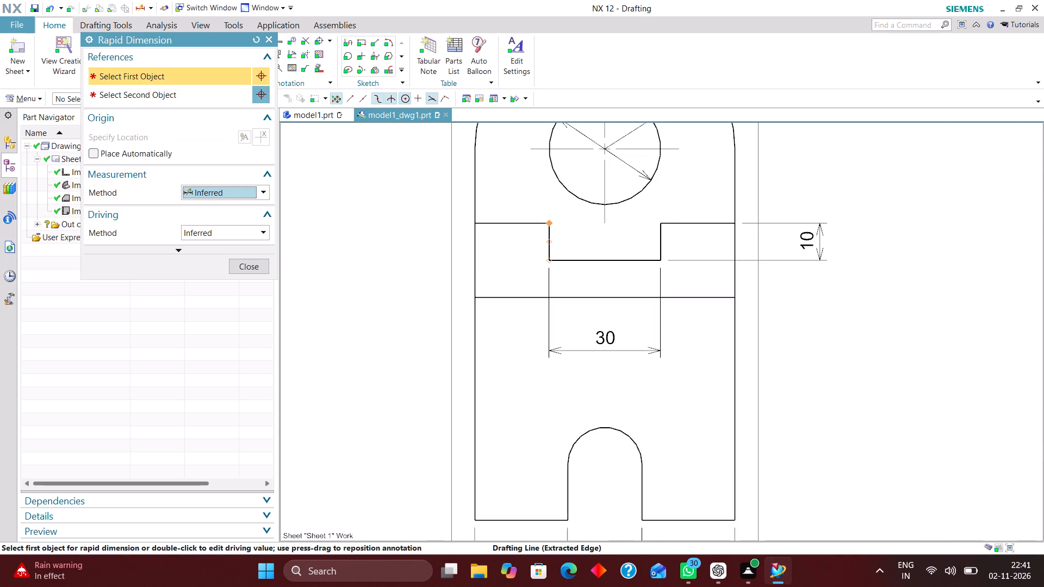
left_click(550, 225)
left_click(476, 222)
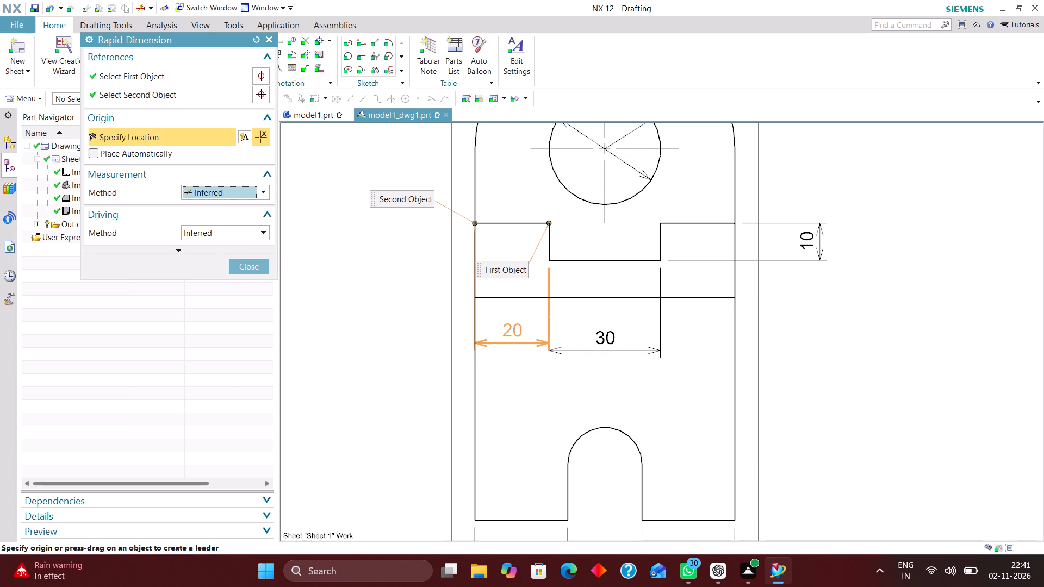
left_click(517, 328)
Dimension the height from the right view's bottom edge to the hole centre, placed outside the view's left side.
scroll(425, 237, "down", 4)
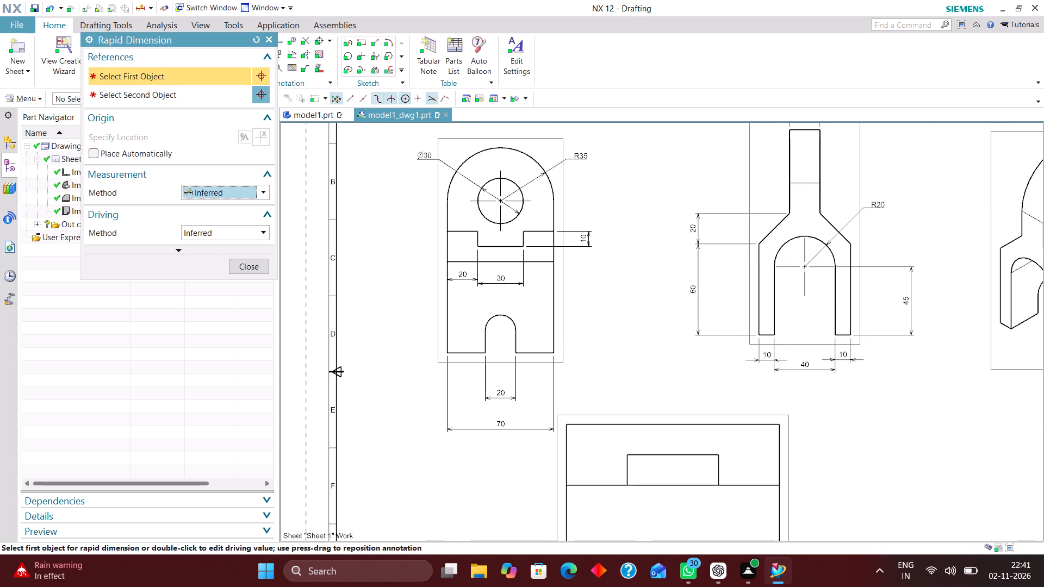
scroll(573, 302, "down", 1)
scroll(436, 286, "up", 2)
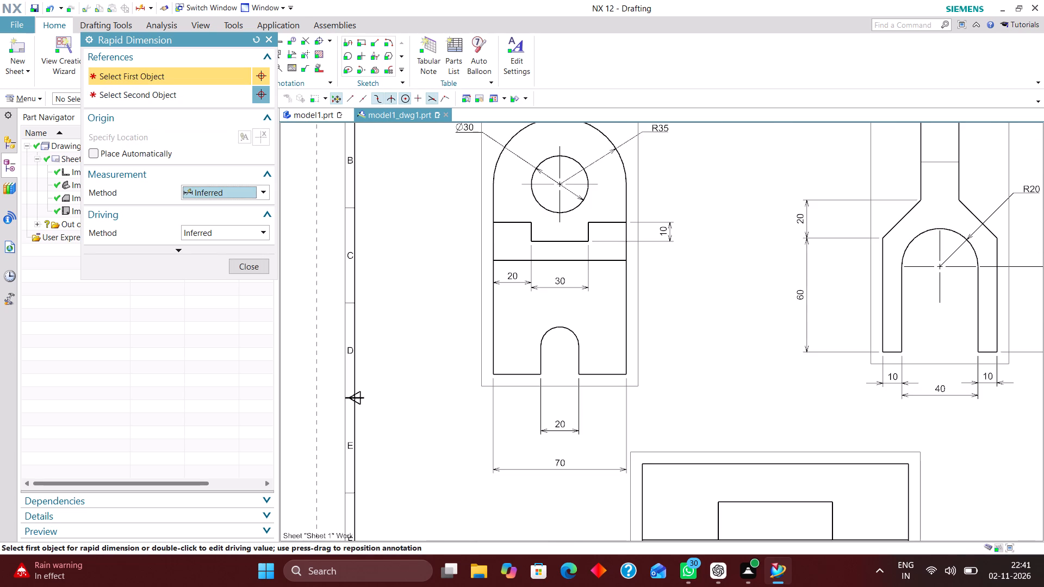
left_click(523, 183)
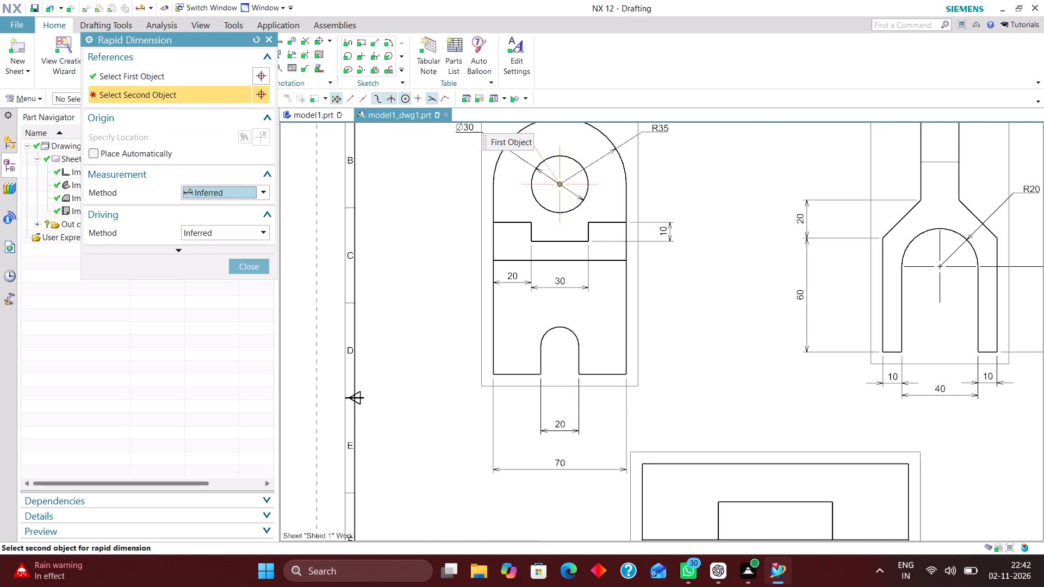
left_click(496, 374)
left_click(422, 278)
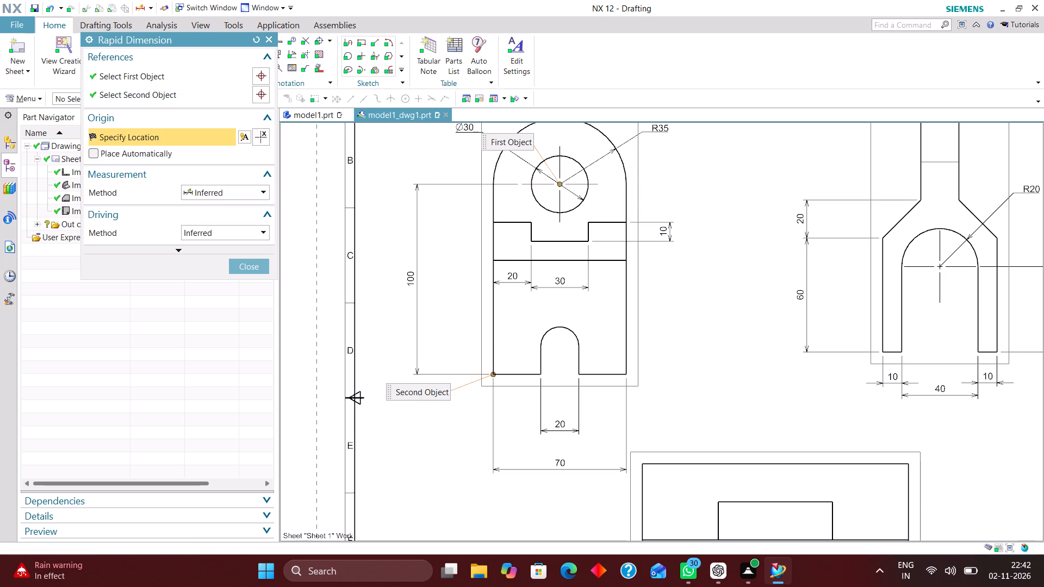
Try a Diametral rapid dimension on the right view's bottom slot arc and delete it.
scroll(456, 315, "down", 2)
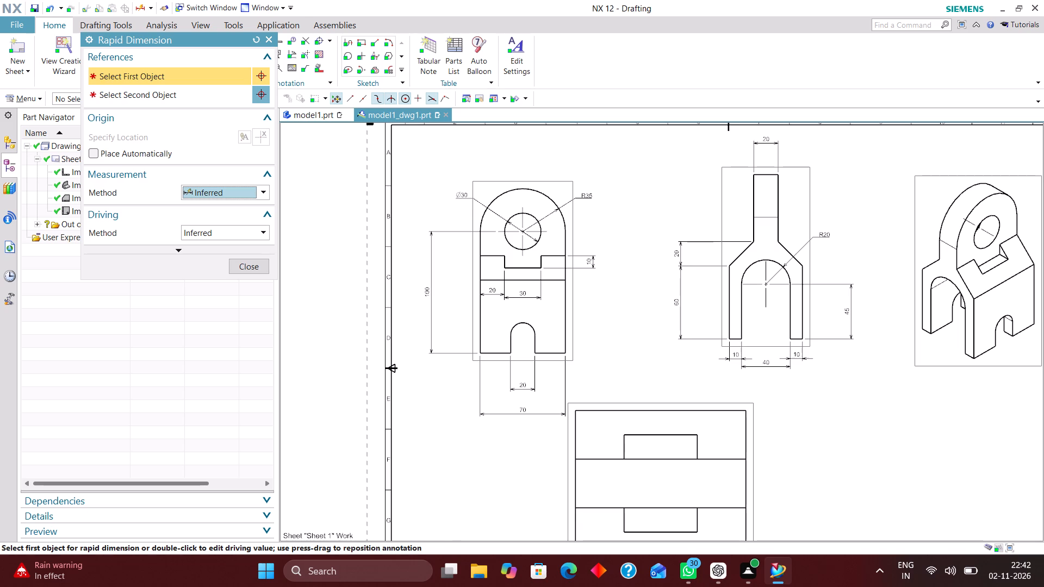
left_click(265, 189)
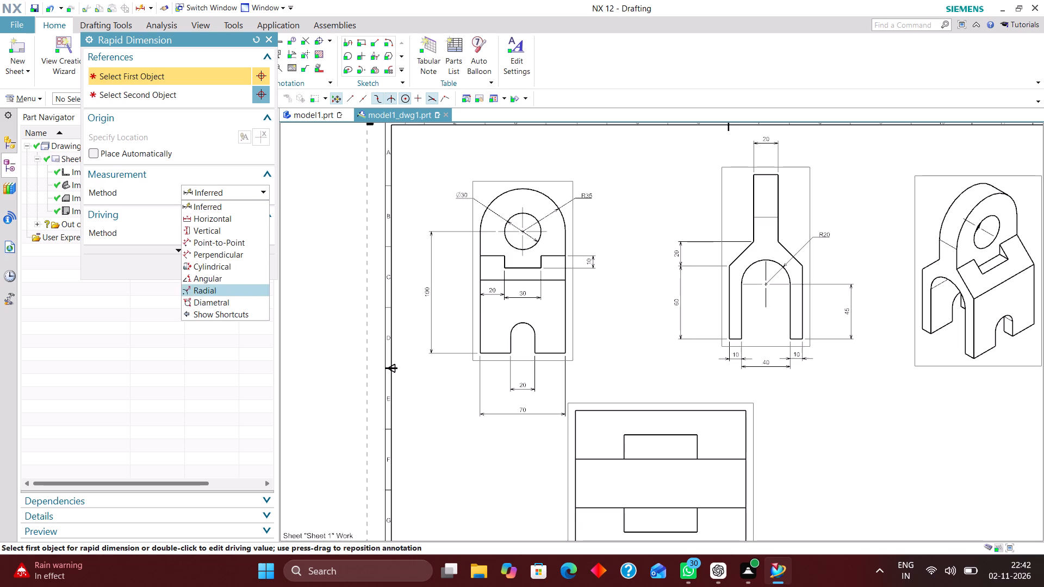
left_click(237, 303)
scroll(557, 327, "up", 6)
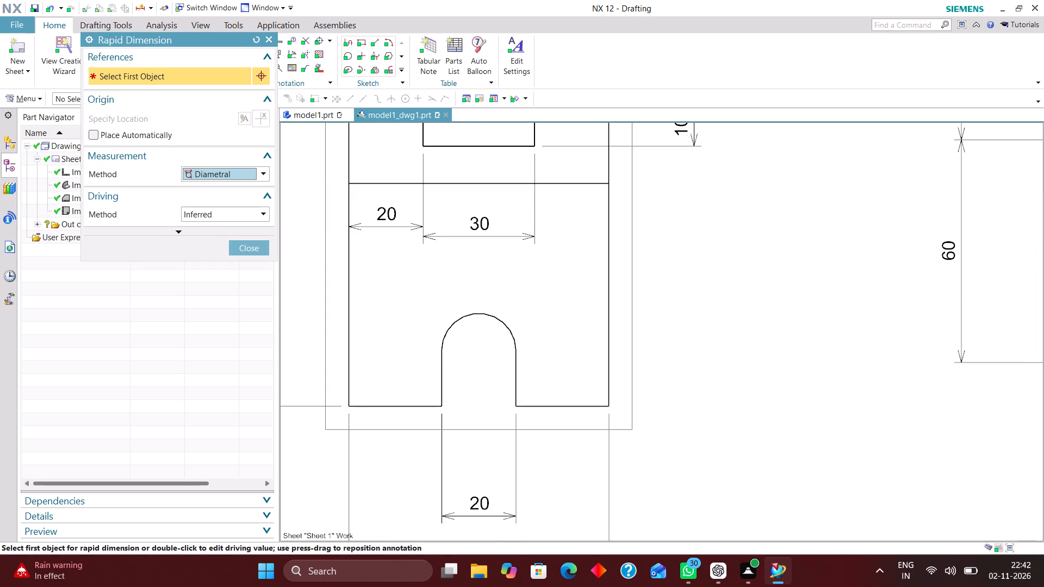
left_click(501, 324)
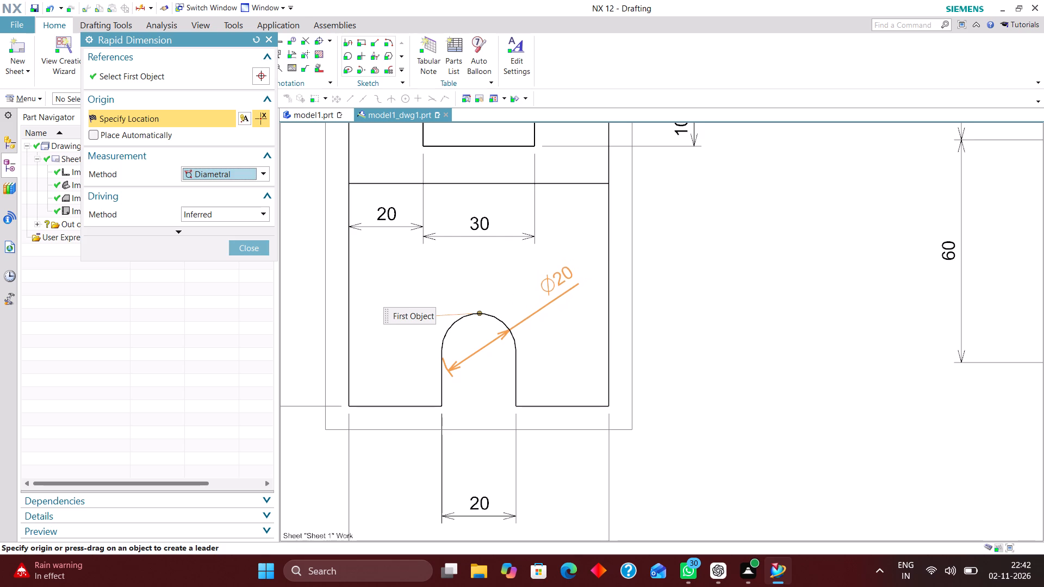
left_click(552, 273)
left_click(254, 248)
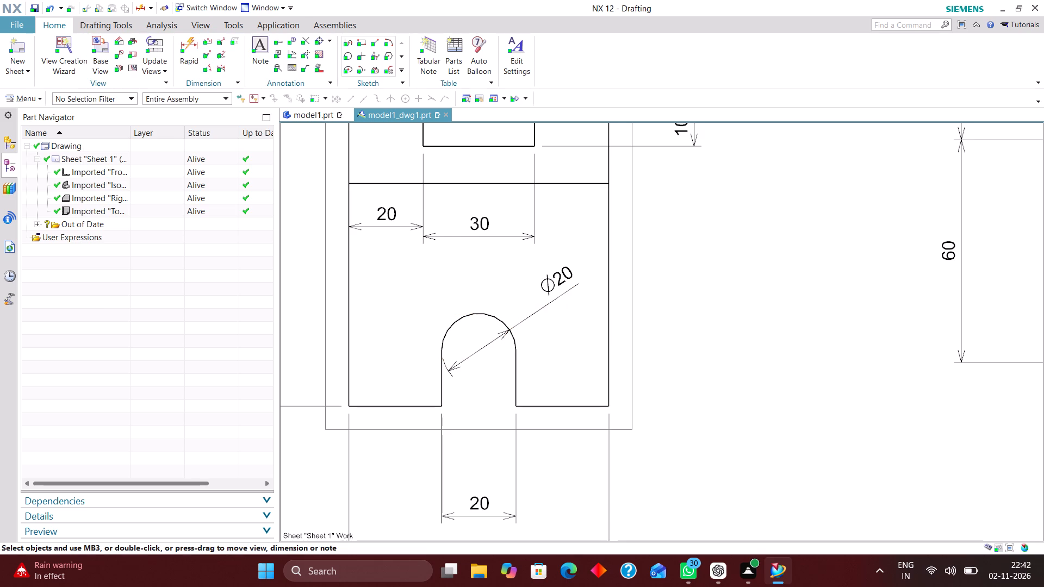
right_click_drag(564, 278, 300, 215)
Add a Radial rapid dimension to the right view's bottom slot arc, placed above and to the right of the arc.
left_click(185, 39)
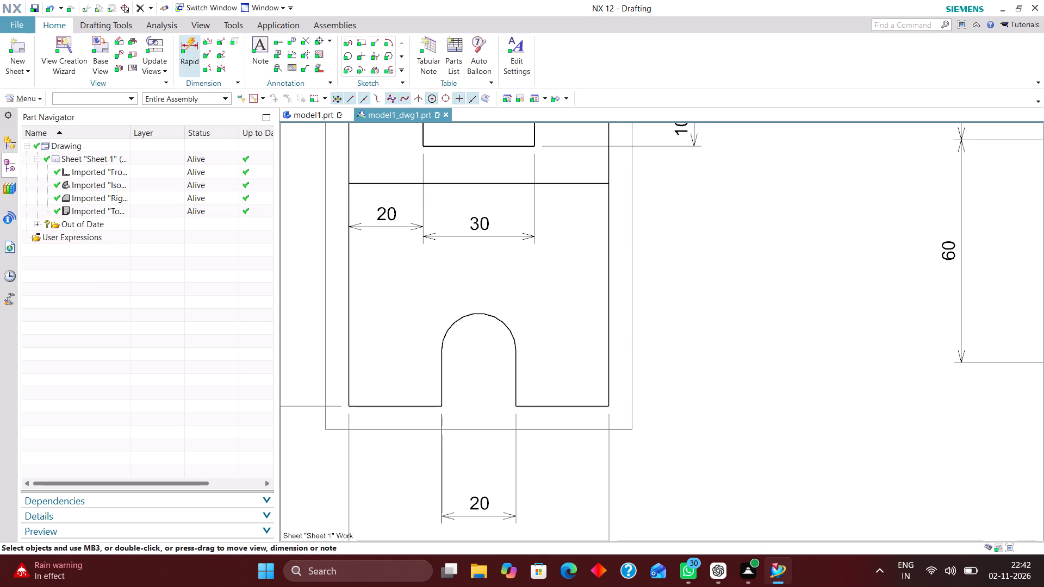
left_click(235, 175)
left_click(230, 267)
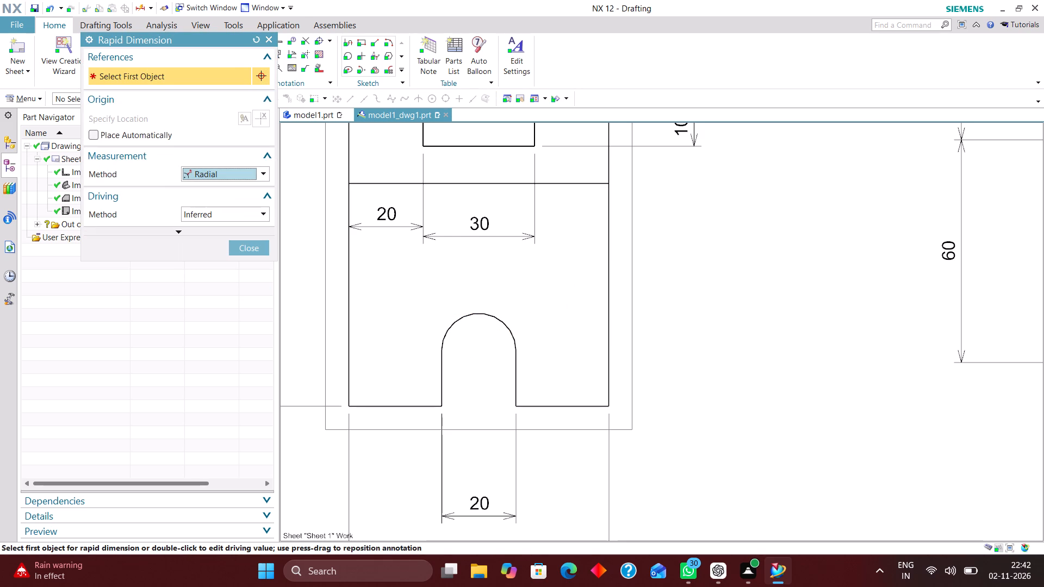
left_click(483, 316)
left_click(544, 264)
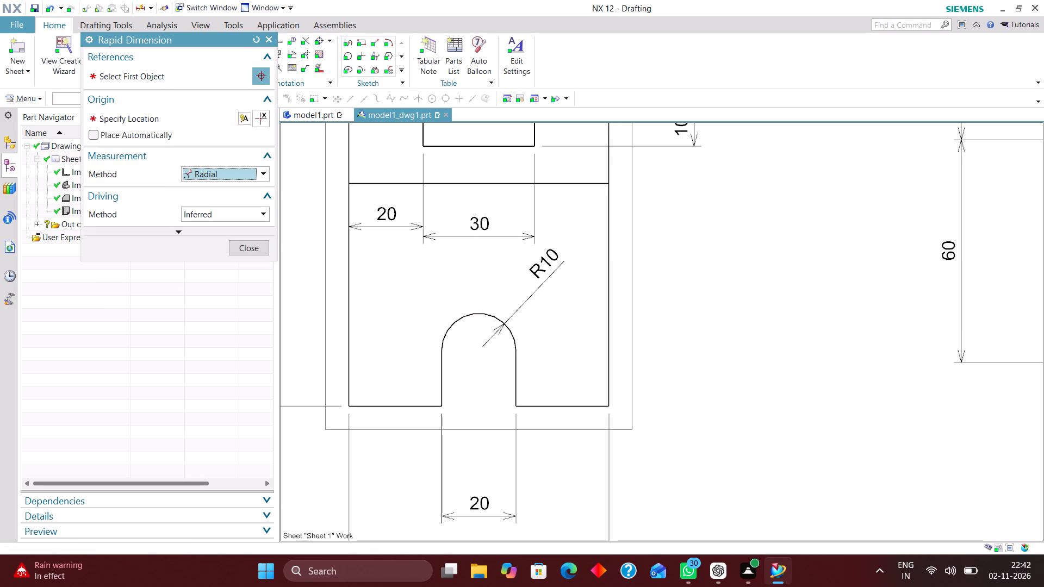
left_click(259, 246)
Set the slot arc's radius dimension orientation to Horizontal Text above the leader stub.
double_click(546, 273)
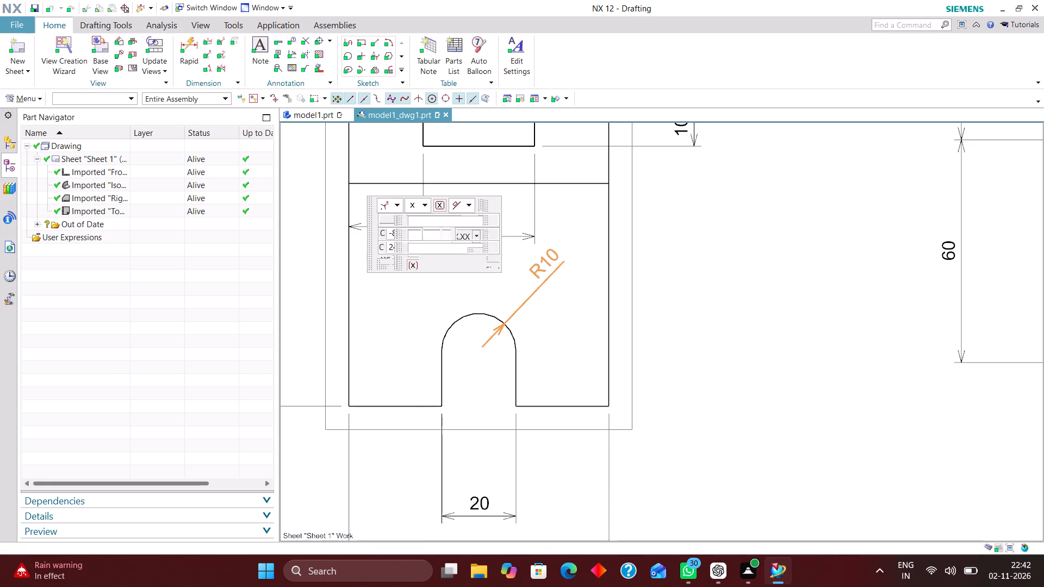
left_click(499, 265)
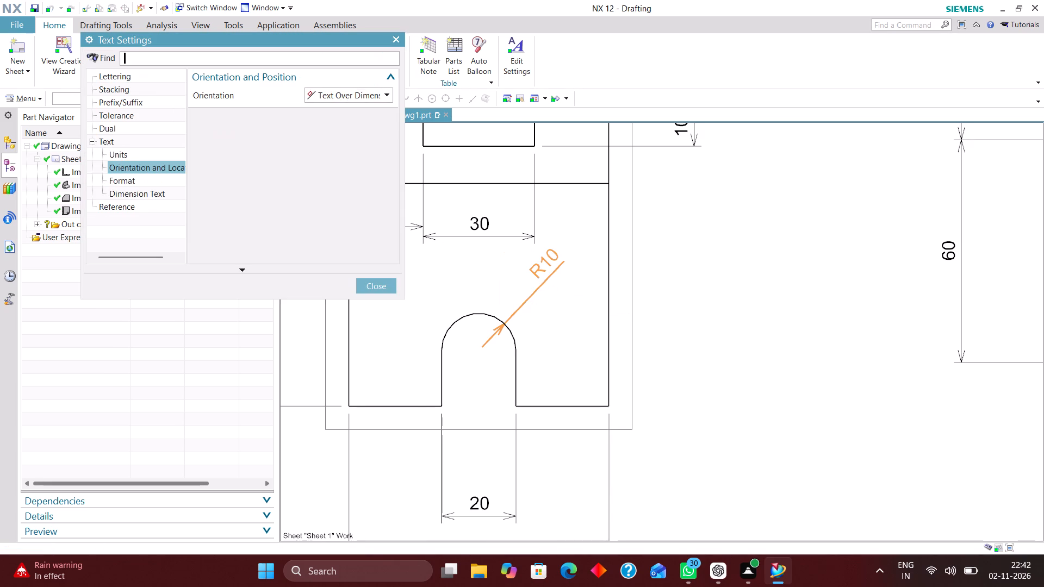
left_click(379, 100)
left_click(370, 108)
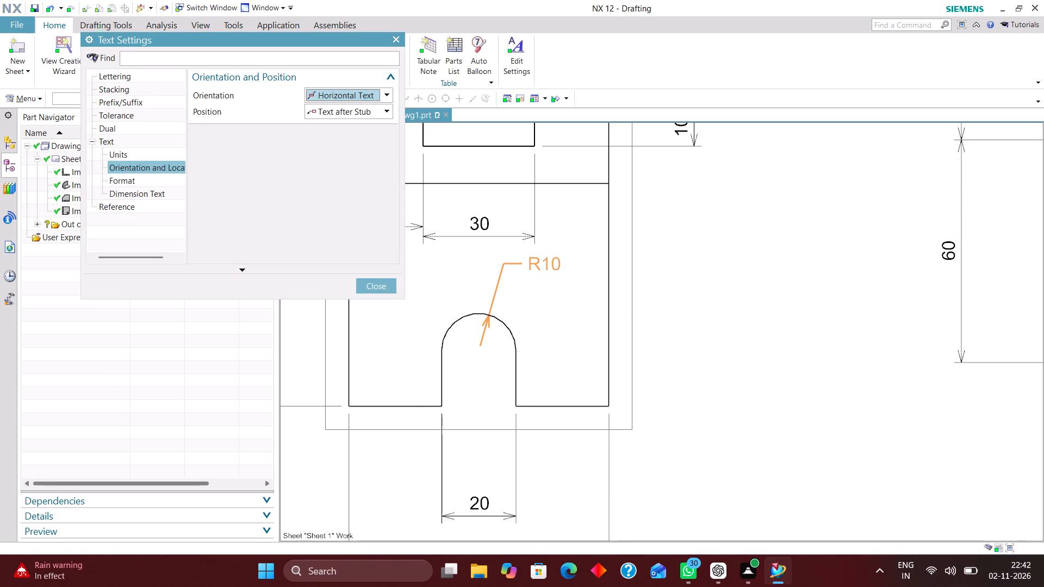
left_click(380, 114)
left_click(379, 137)
left_click(382, 284)
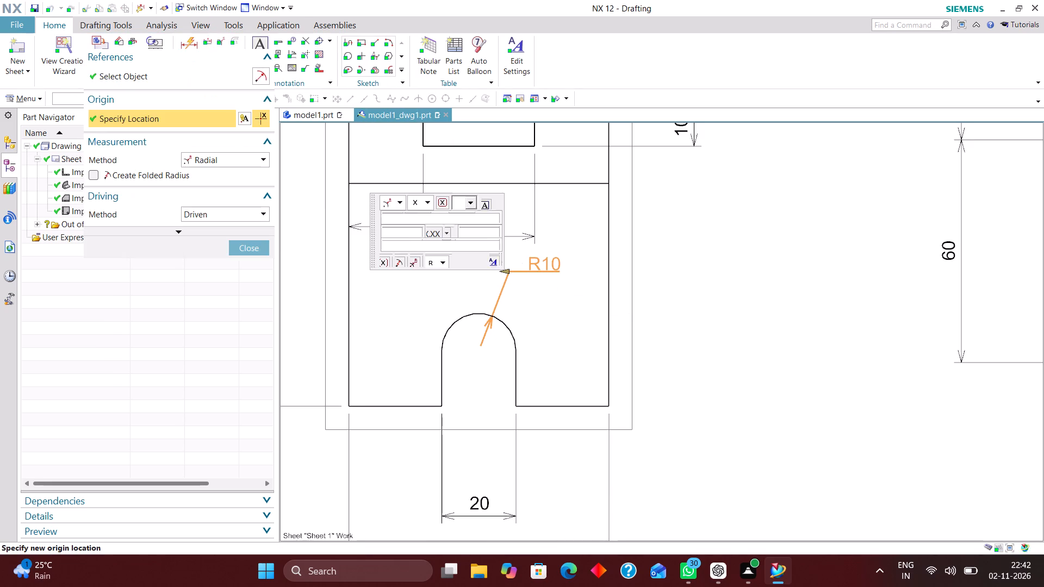
Move the slot arc's radius text outside the right view's right side and extend its dimension line to the arc centre.
left_click_drag(536, 266, 656, 302)
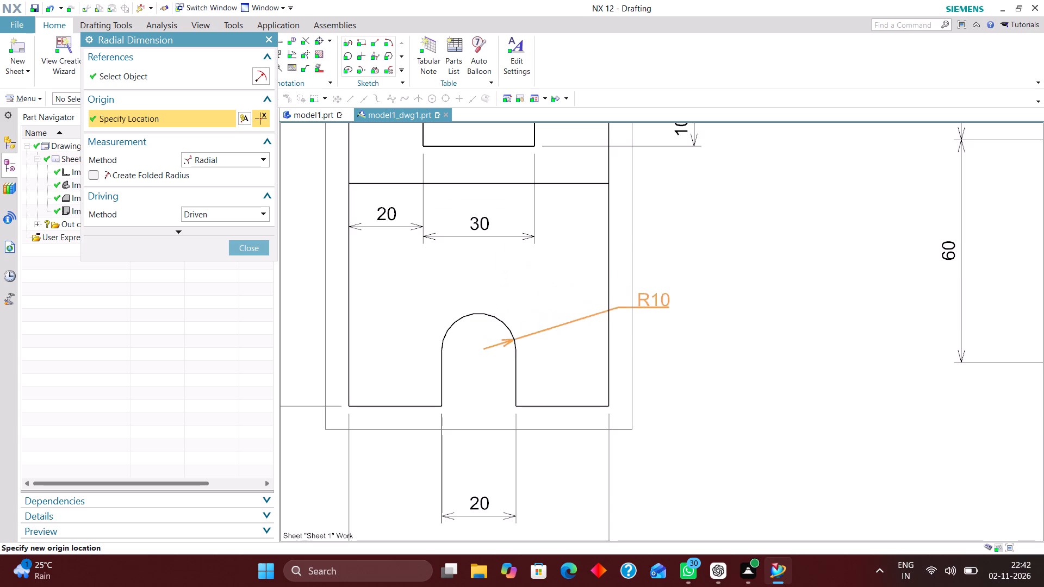
left_click_drag(656, 302, 680, 292)
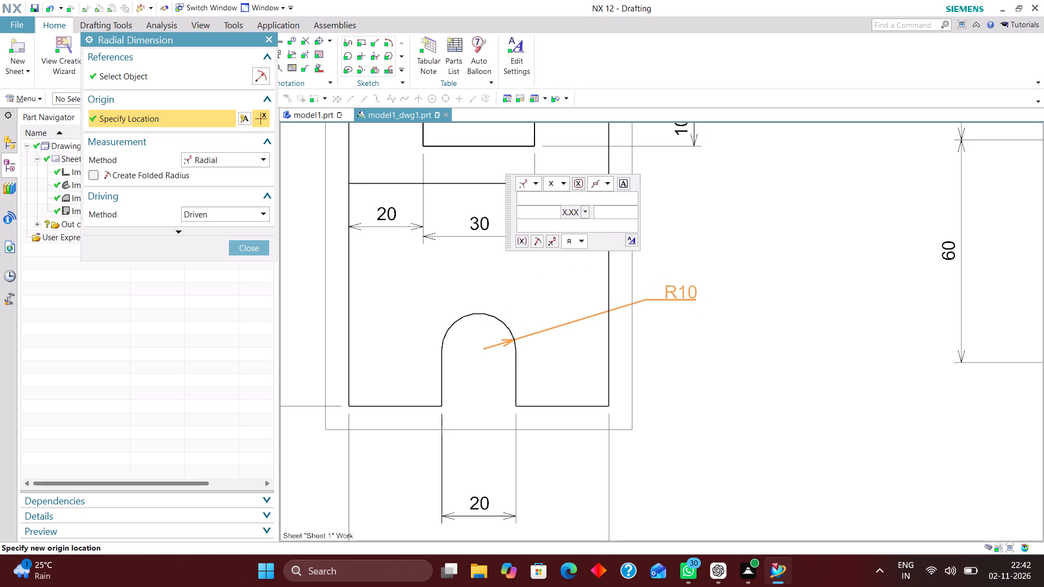
left_click(551, 290)
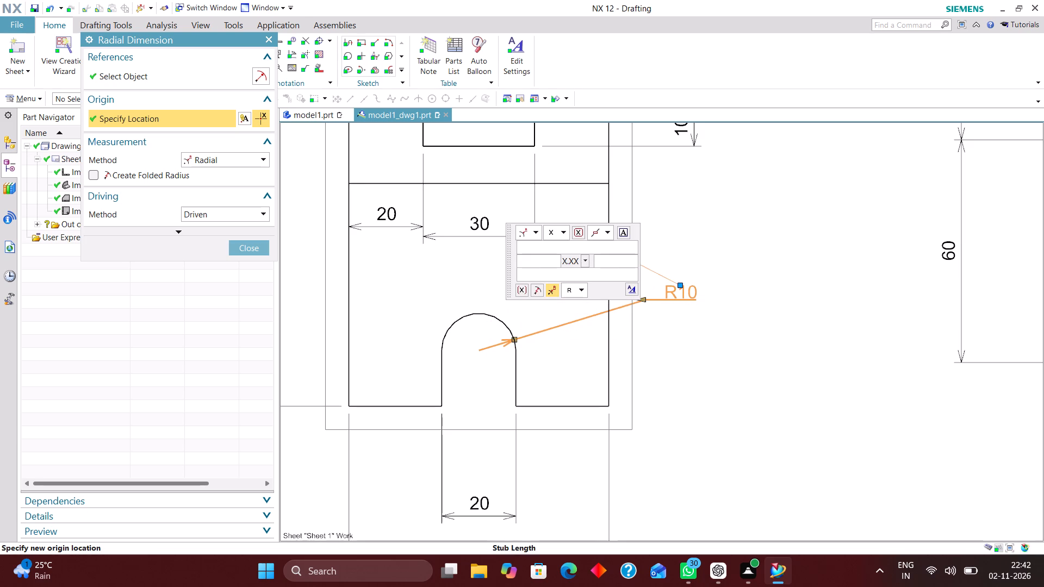
left_click(250, 249)
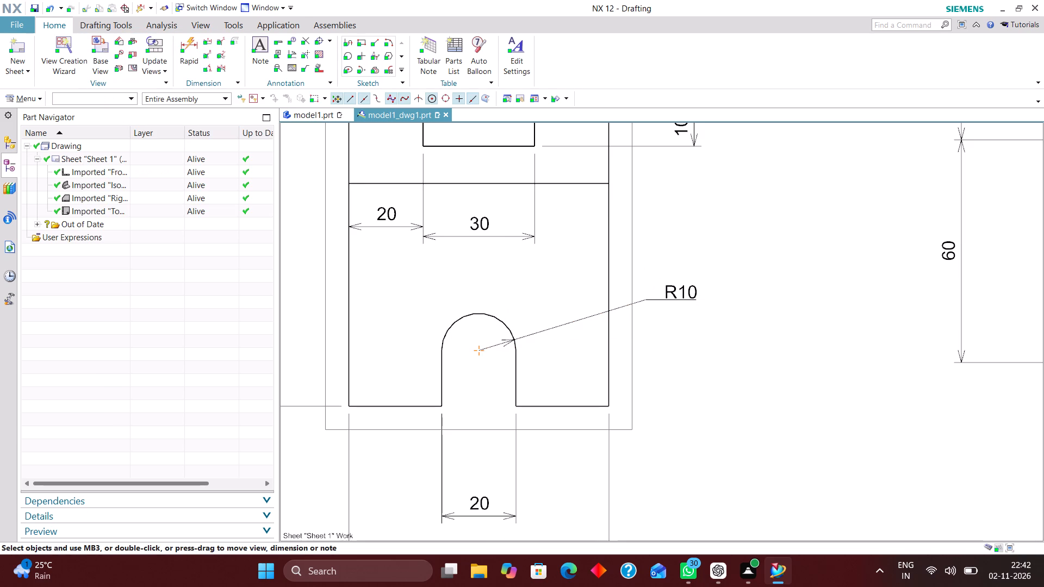
Add a center mark to the bottom slot arc in the right view.
left_click(316, 42)
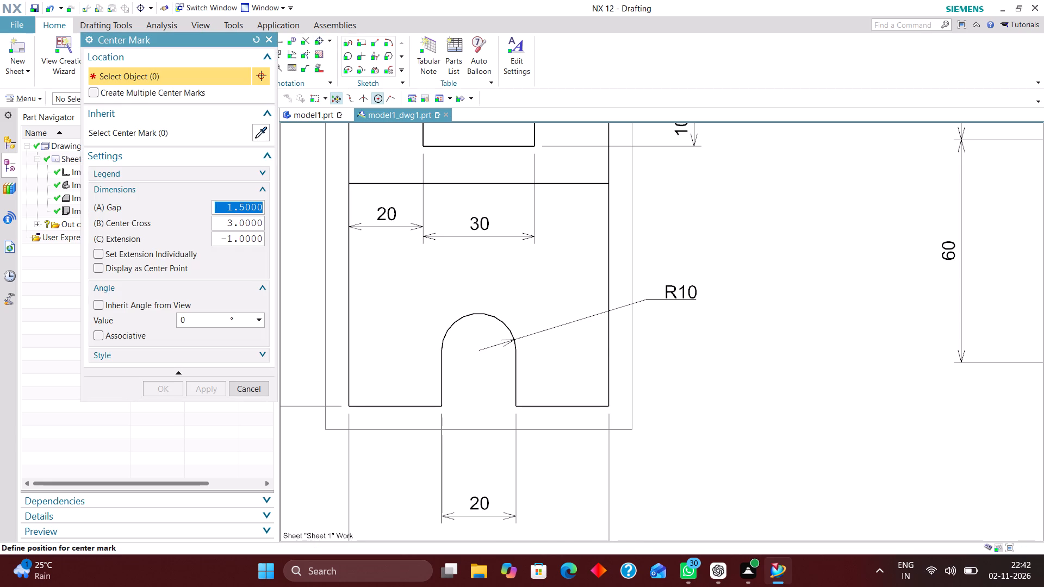
left_click(499, 317)
left_click(167, 379)
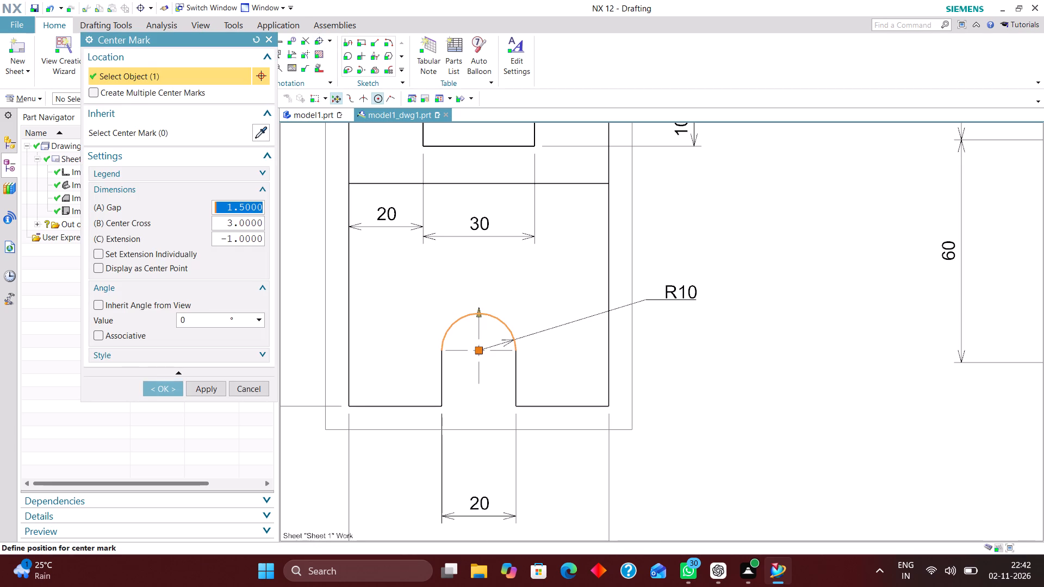
left_click(156, 388)
Move the slot arc's radius dimension text higher outside the right view so its leader runs more steeply.
scroll(494, 289, "down", 2)
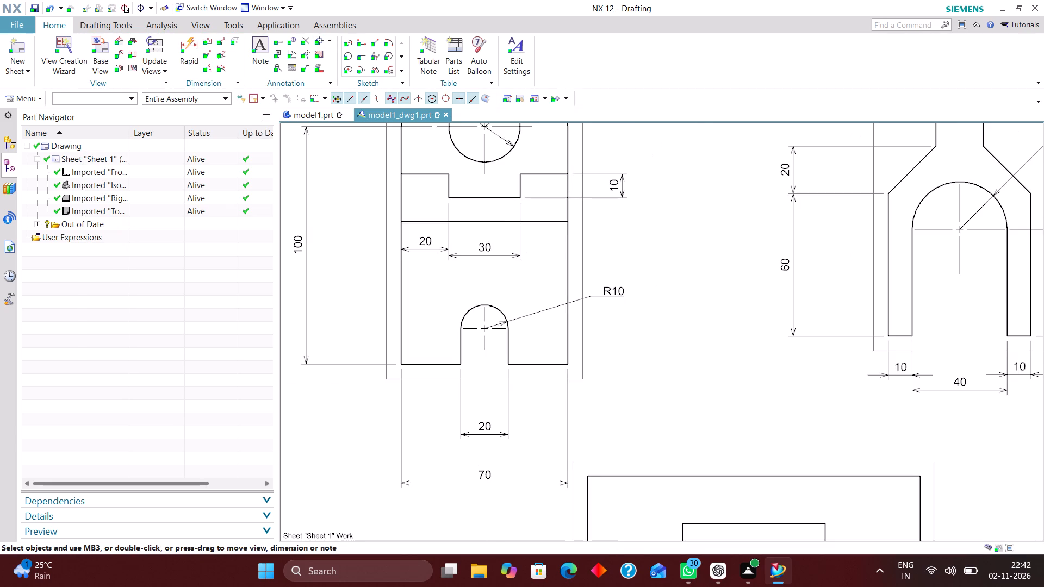
scroll(499, 329, "up", 4)
left_click_drag(756, 247, 750, 180)
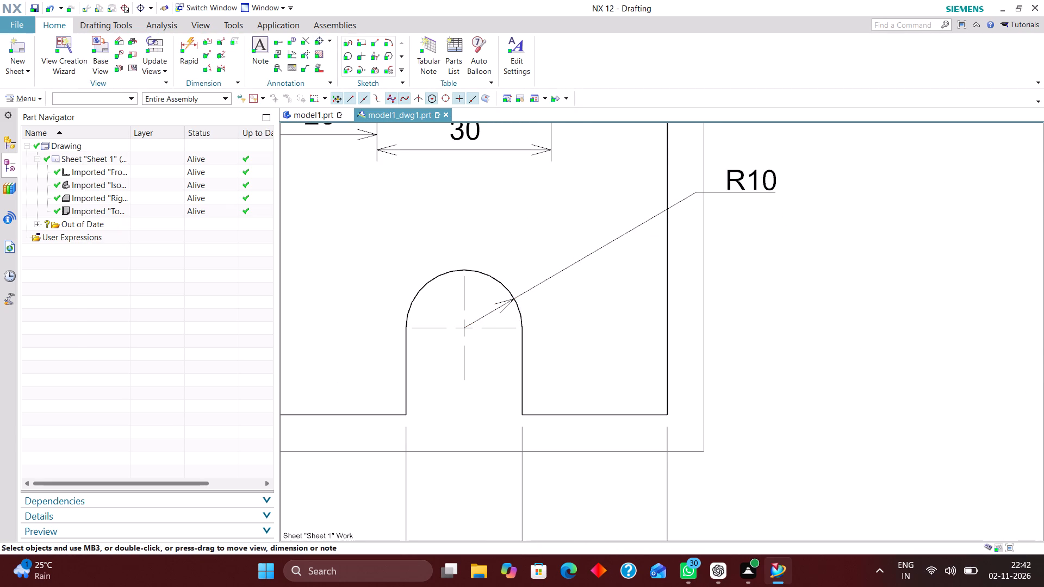
Add an inferred rapid dimension from the slot arc's centre down to the right view's bottom edge, placed to the left of the slot.
scroll(556, 238, "down", 4)
scroll(526, 340, "down", 1)
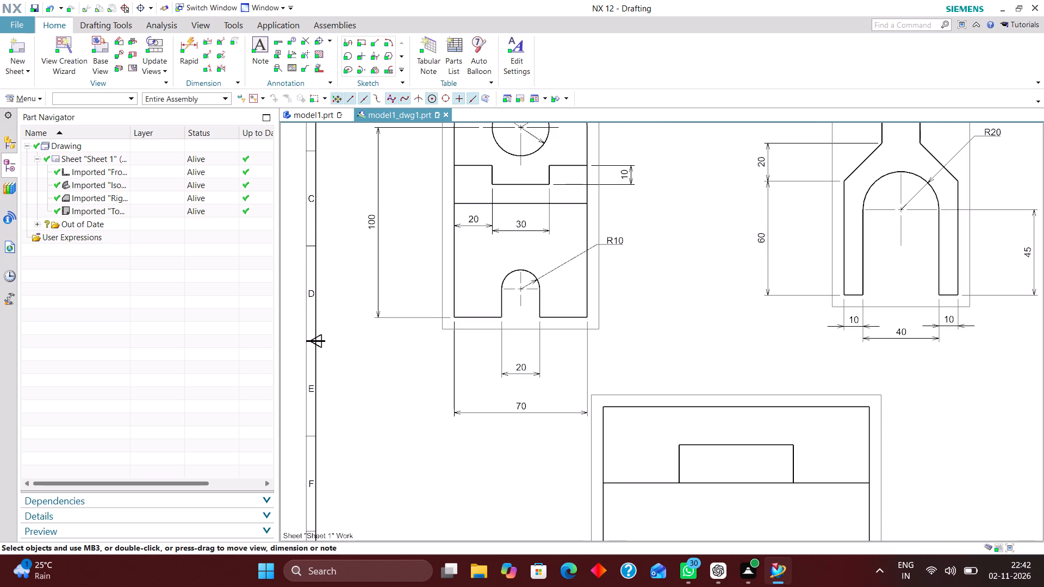
scroll(523, 376, "down", 1)
scroll(532, 356, "up", 2)
scroll(517, 384, "down", 2)
scroll(502, 334, "up", 3)
left_click(189, 41)
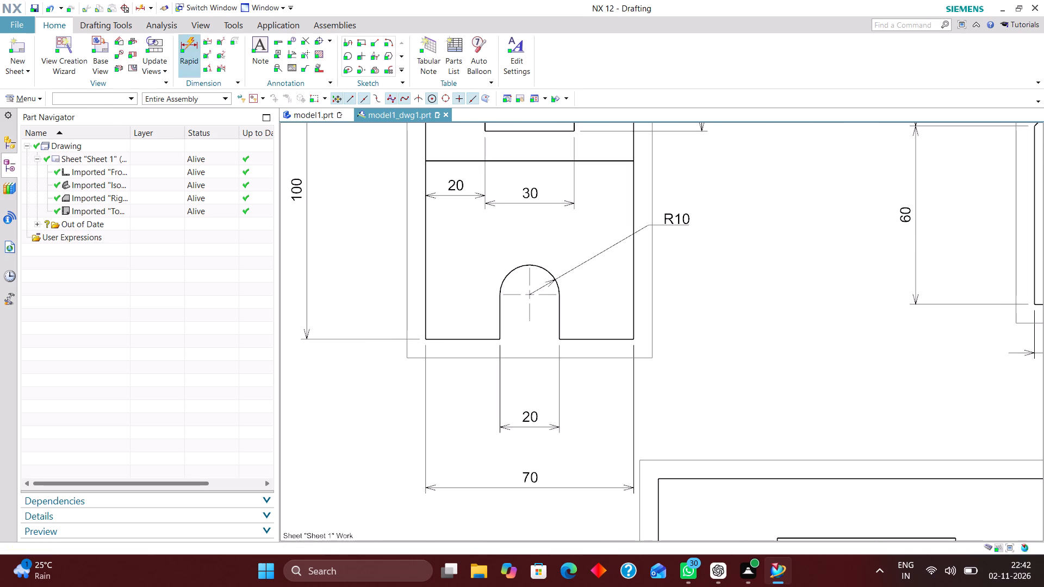
left_click(226, 175)
left_click(226, 189)
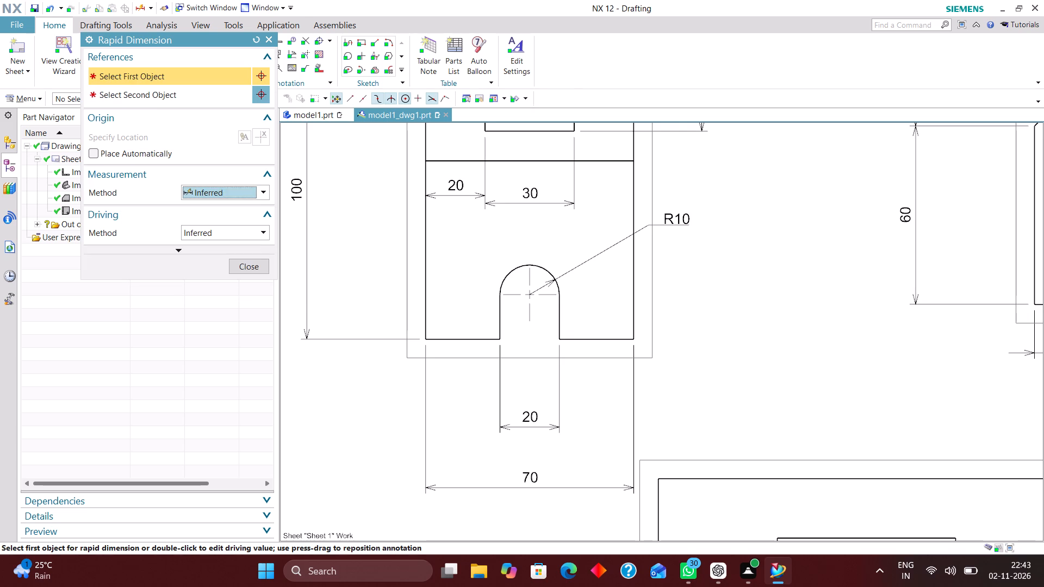
scroll(531, 308, "up", 3)
left_click(487, 281)
left_click(472, 368)
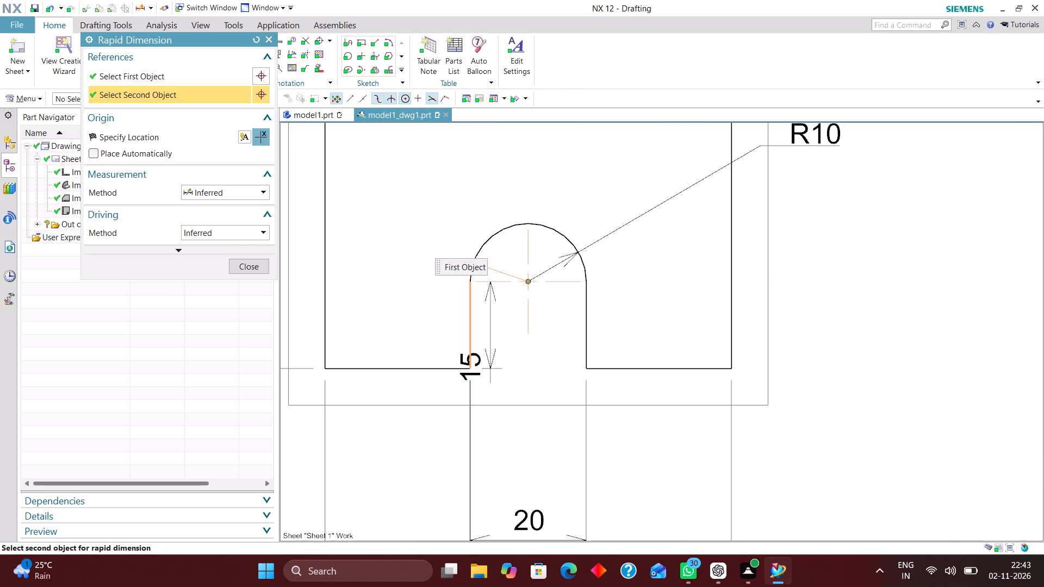
left_click(374, 324)
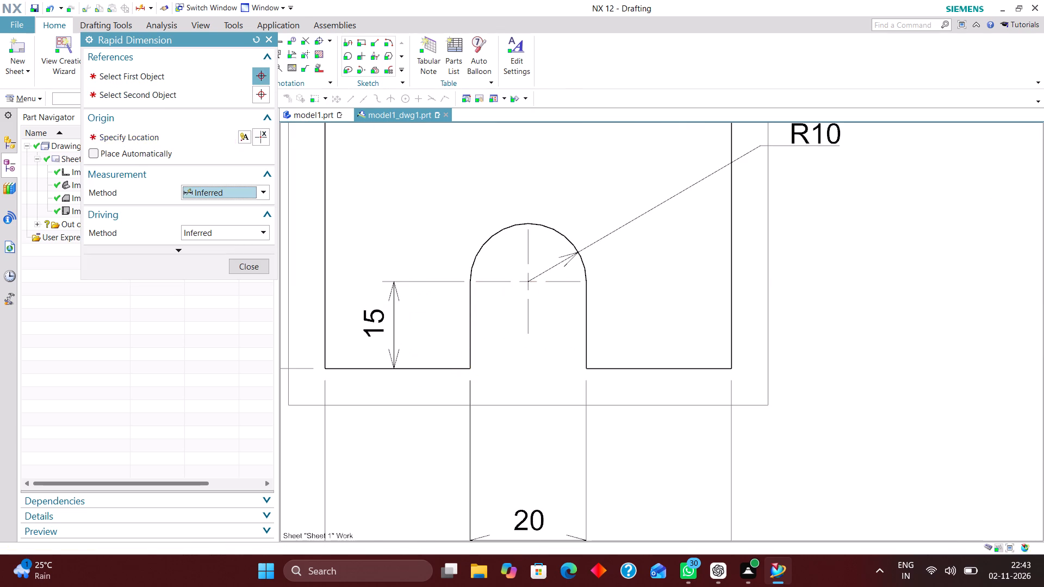
scroll(435, 269, "down", 4)
scroll(449, 340, "down", 1)
scroll(439, 291, "up", 1)
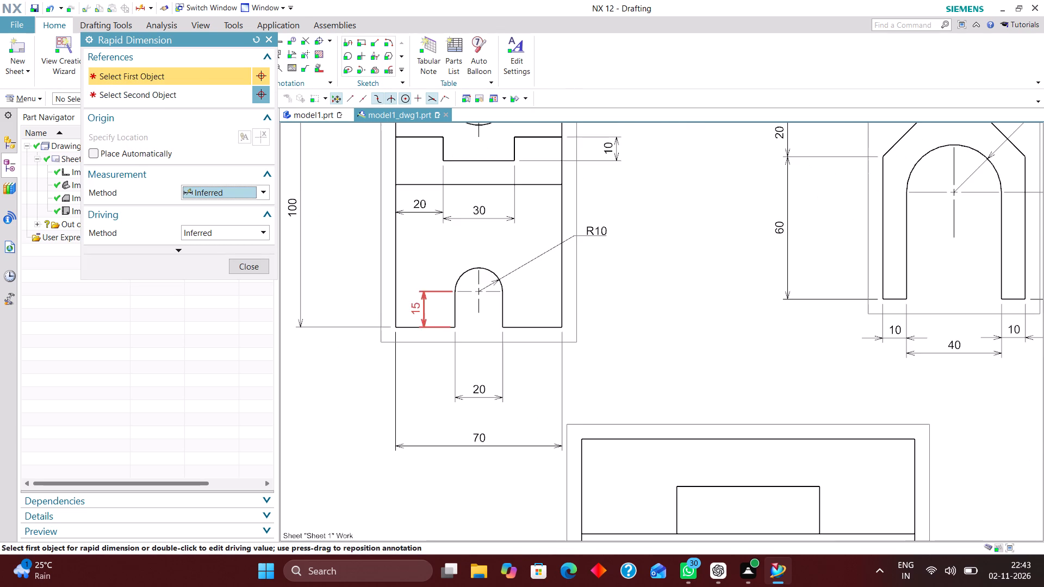
left_click(252, 268)
Set the arrows of the slot centre's height dimension to point from outside the extension lines (Out).
double_click(390, 319)
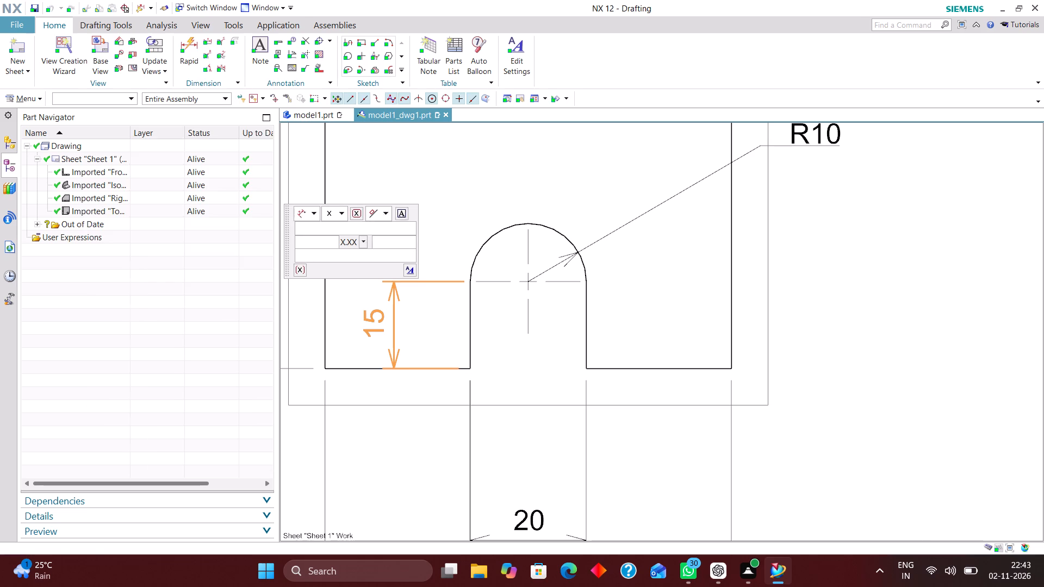
left_click(395, 282)
left_click(348, 195)
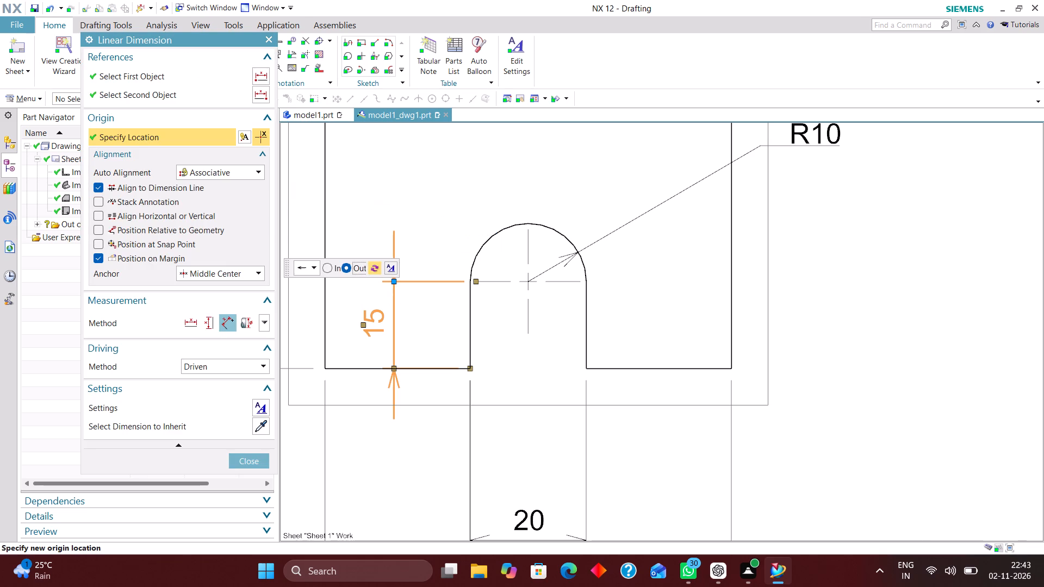
left_click(253, 464)
Move the slot width and overall width dimensions closer to the right view's bottom edge, keeping the overall width below the slot width.
scroll(418, 267, "down", 2)
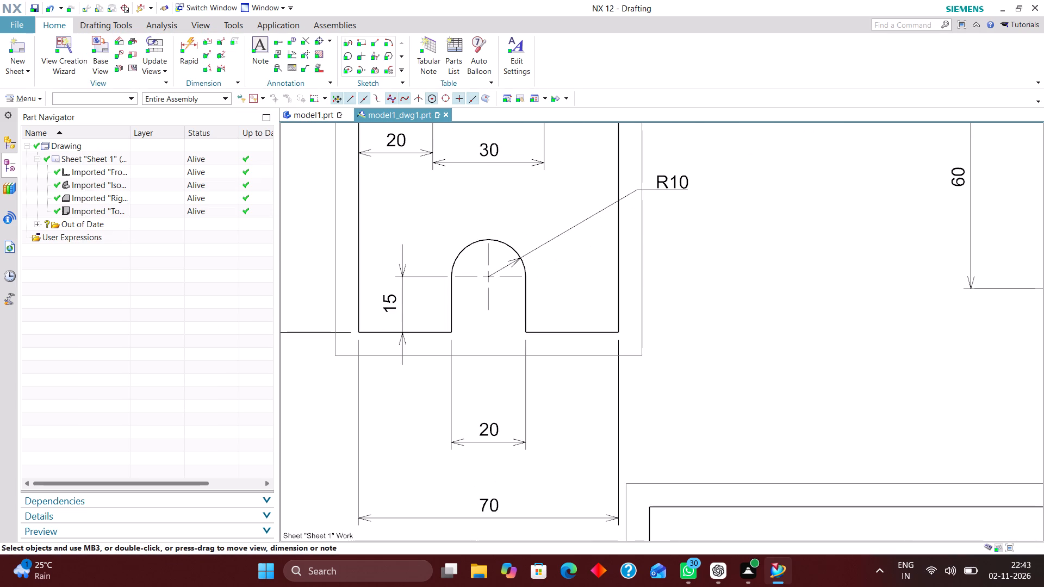
scroll(503, 280, "down", 3)
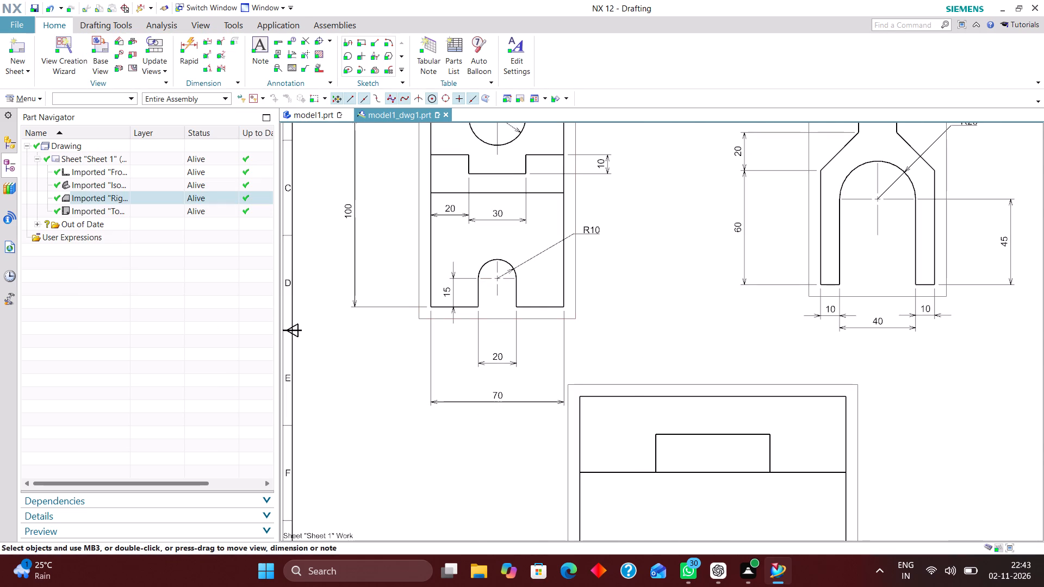
scroll(549, 265, "down", 1)
scroll(577, 189, "up", 2)
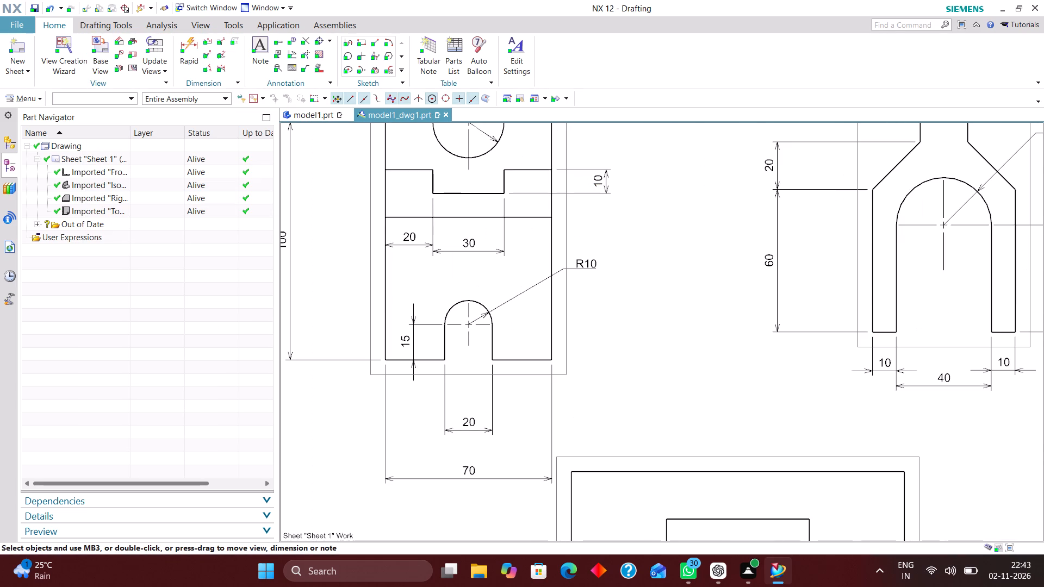
scroll(540, 301, "down", 3)
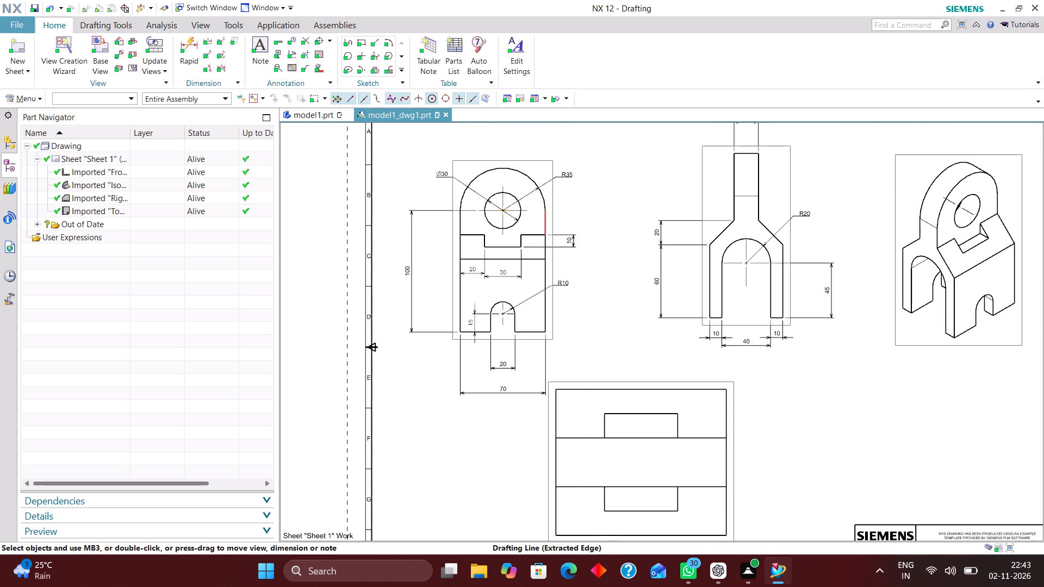
scroll(472, 213, "down", 2)
scroll(548, 291, "up", 2)
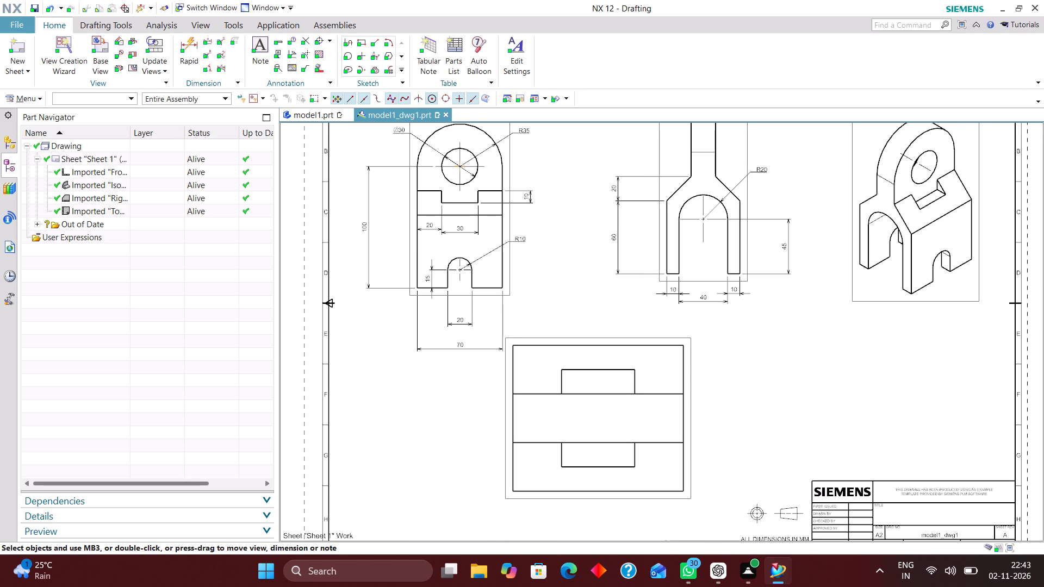
left_click_drag(455, 346, 459, 338)
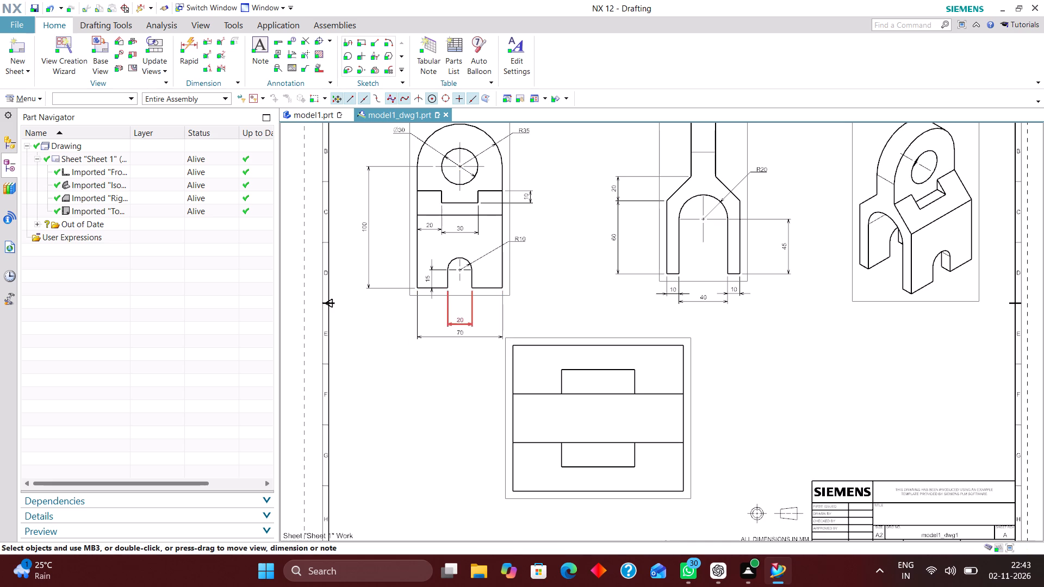
left_click_drag(463, 322, 458, 307)
left_click_drag(467, 335, 467, 322)
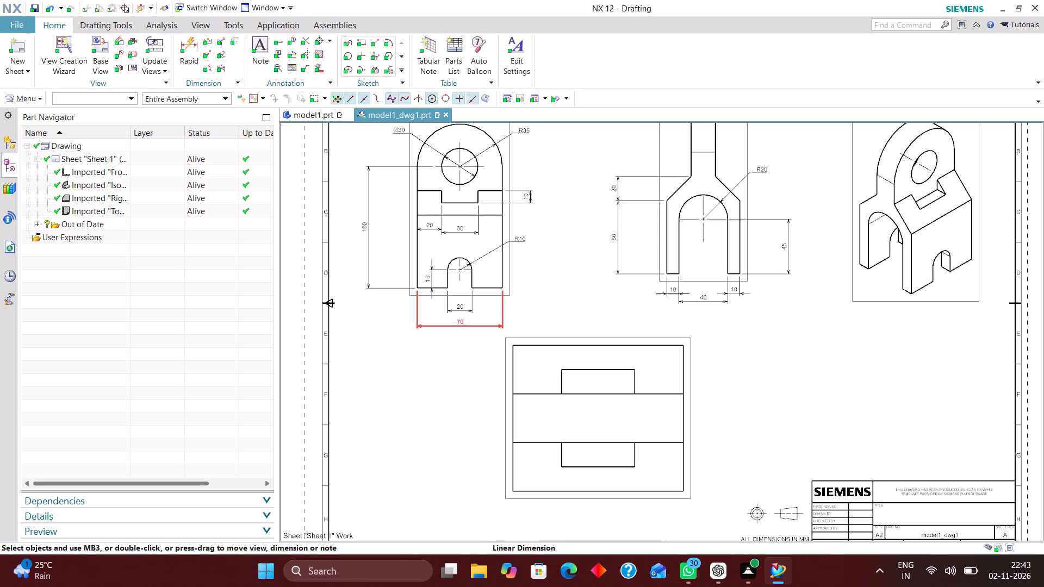
left_click(161, 197)
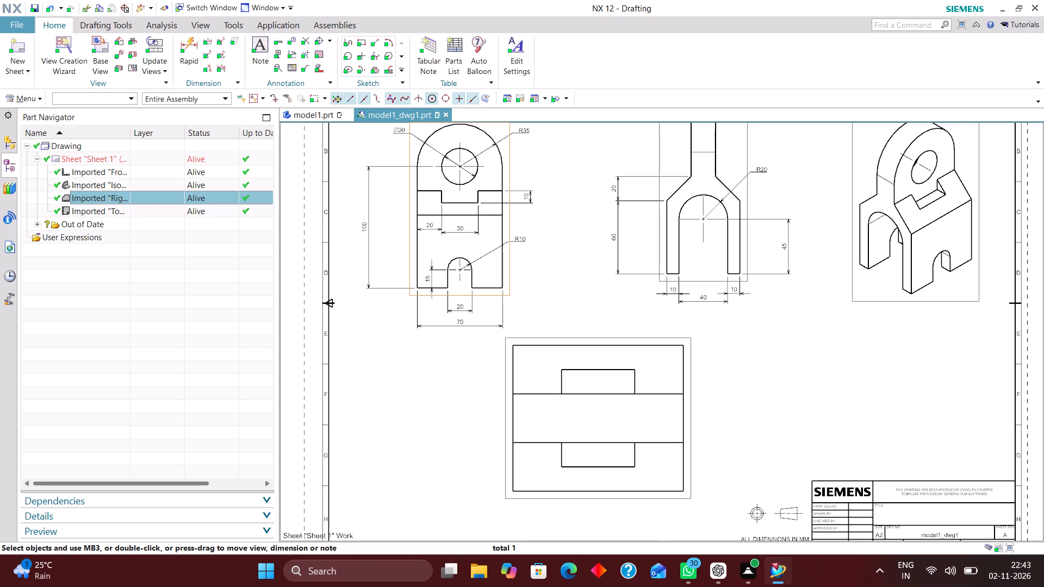
left_click(560, 270)
Add rapid dimensions for the top view's overall width below the view and its overall depth to the right of it.
scroll(562, 279, "down", 3)
scroll(575, 307, "up", 2)
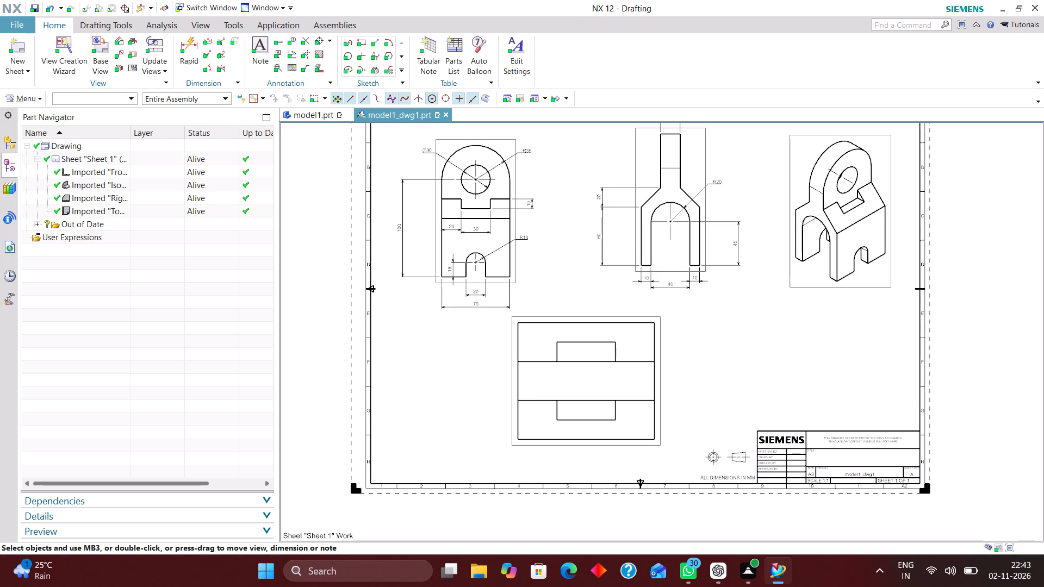
left_click(190, 48)
scroll(546, 341, "down", 2)
scroll(547, 409, "up", 3)
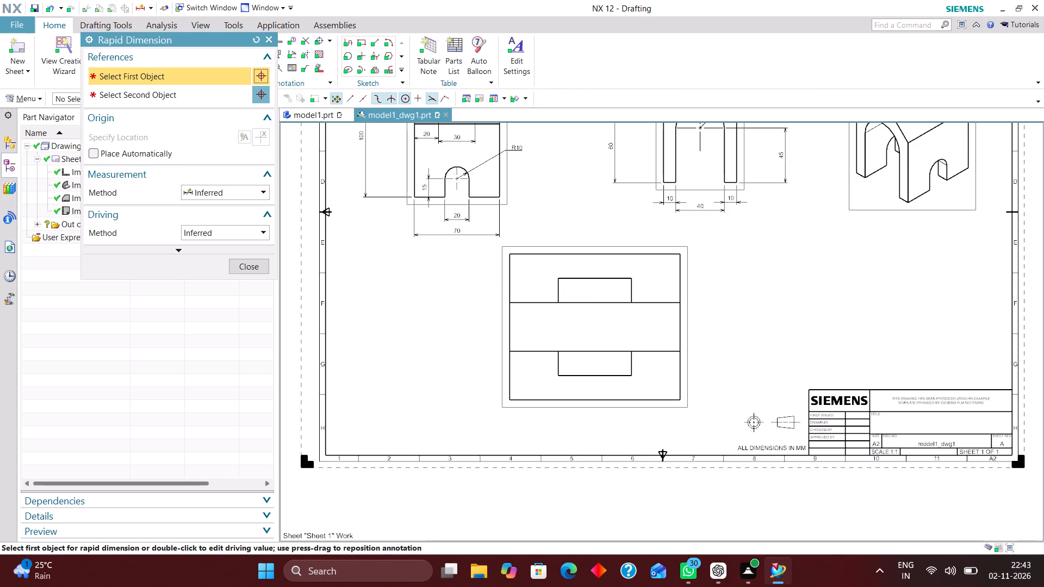
left_click(509, 399)
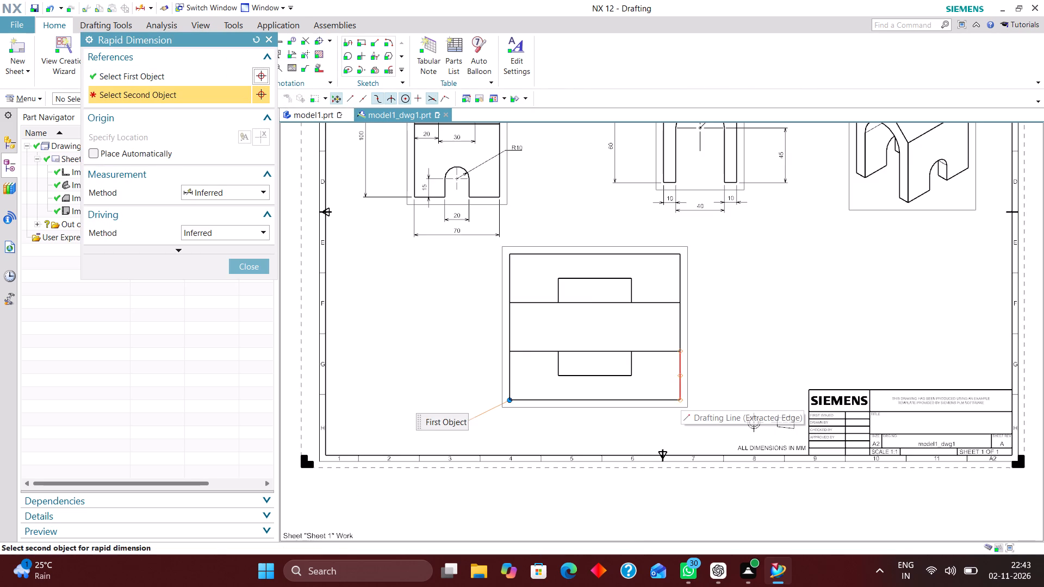
left_click(682, 401)
left_click(597, 429)
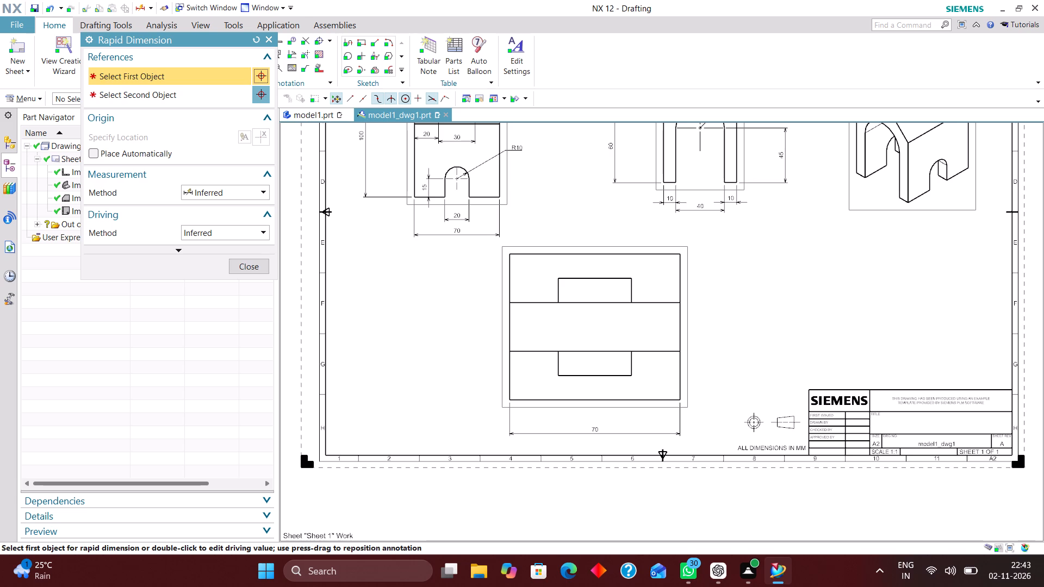
left_click(678, 256)
left_click(681, 401)
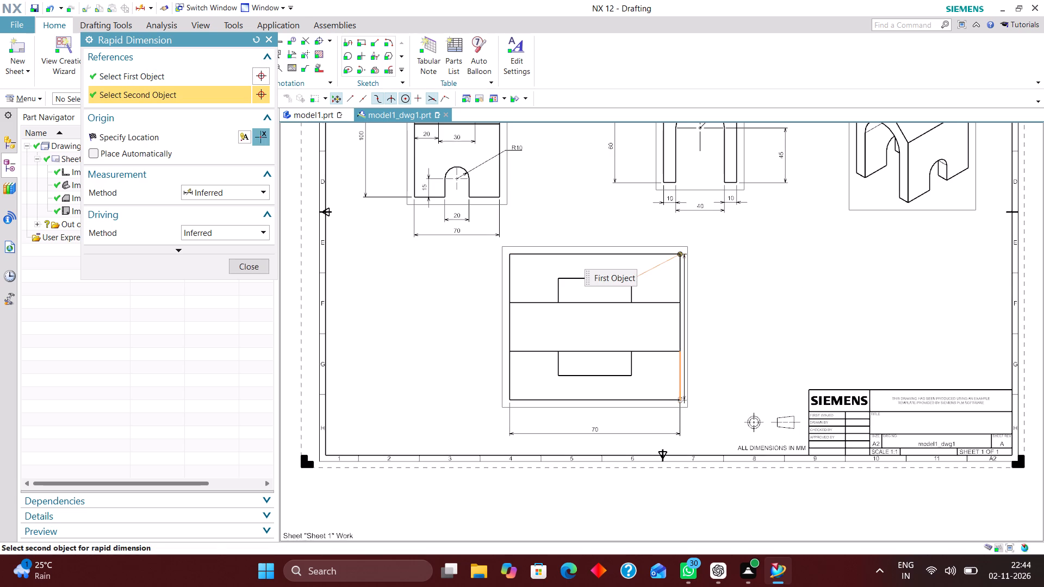
left_click(744, 328)
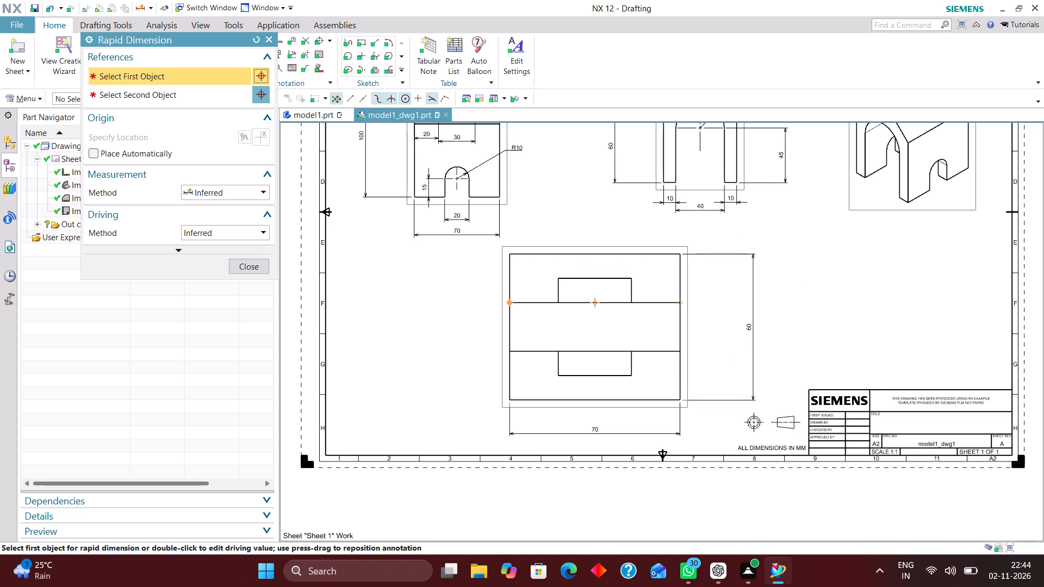
Add a vertical rapid dimension between the two long inner edges of the top view's central band, placed left of the view.
left_click(509, 301)
left_click(509, 348)
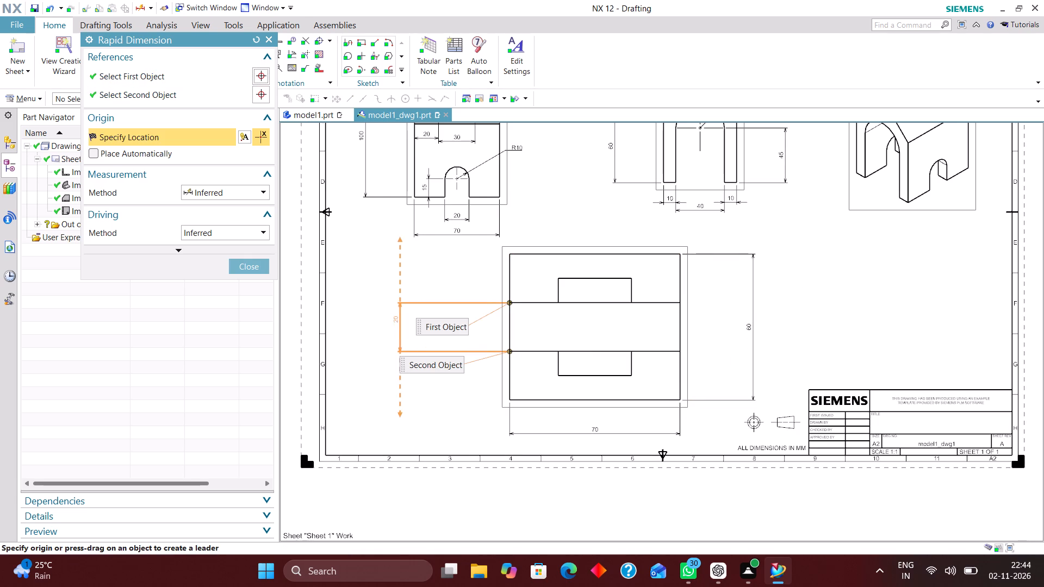
left_click(417, 328)
scroll(490, 339, "up", 2)
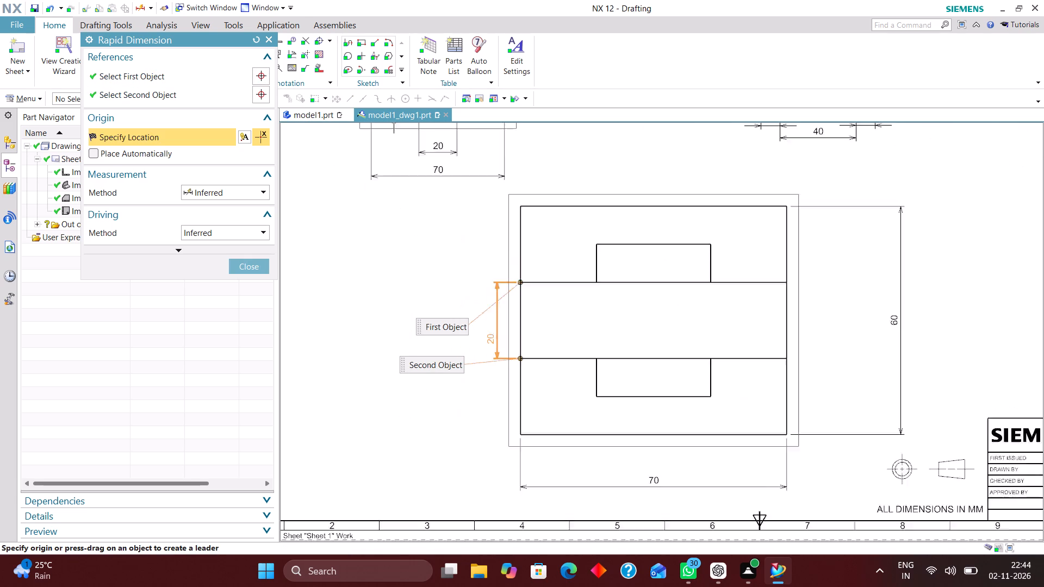
scroll(490, 339, "up", 2)
left_click(405, 320)
Examine the whole sheet and the top view for features that still need dimensions.
scroll(467, 306, "down", 5)
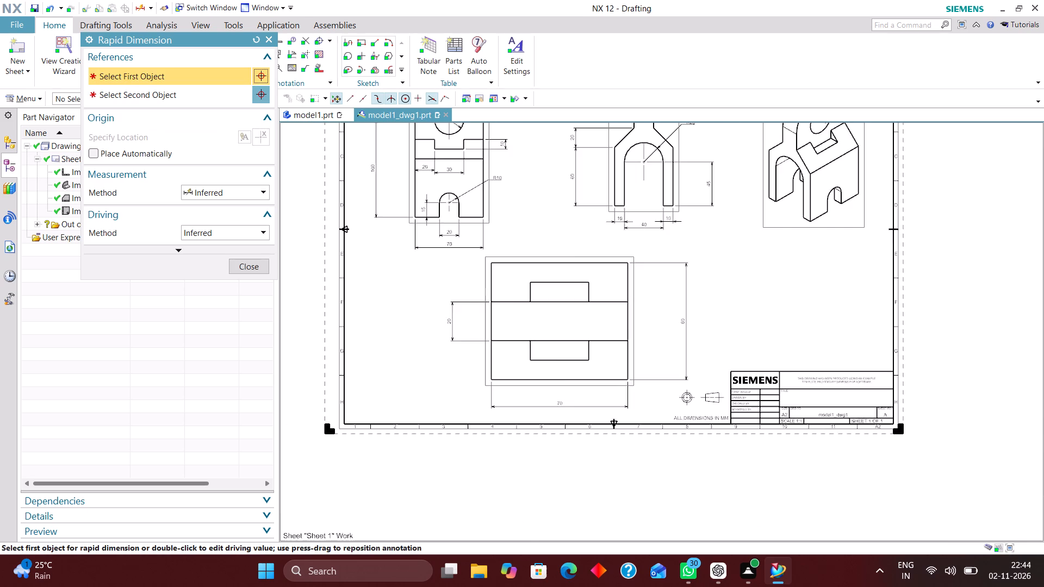
scroll(492, 339, "down", 3)
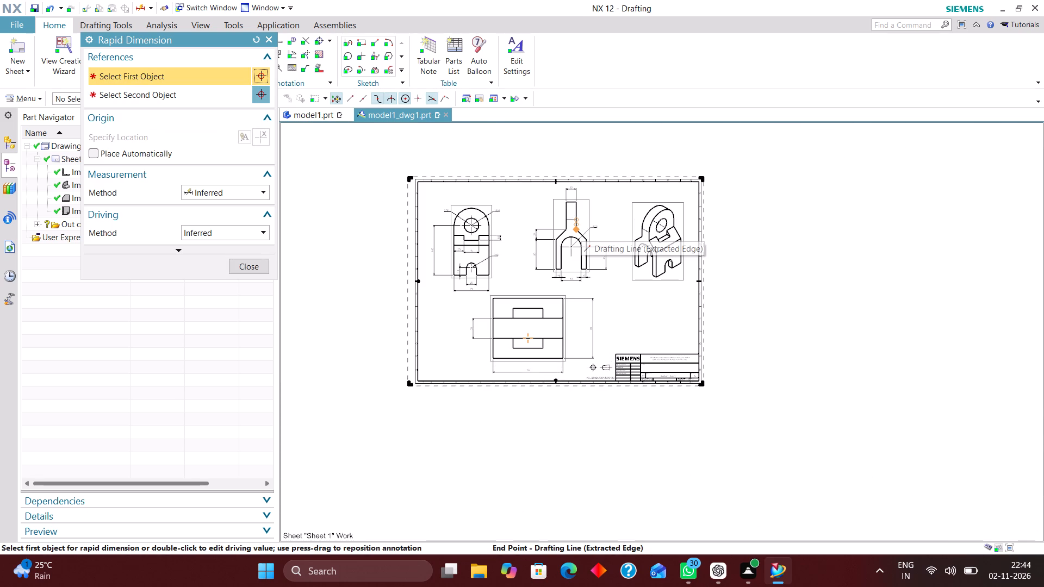
scroll(579, 253, "up", 3)
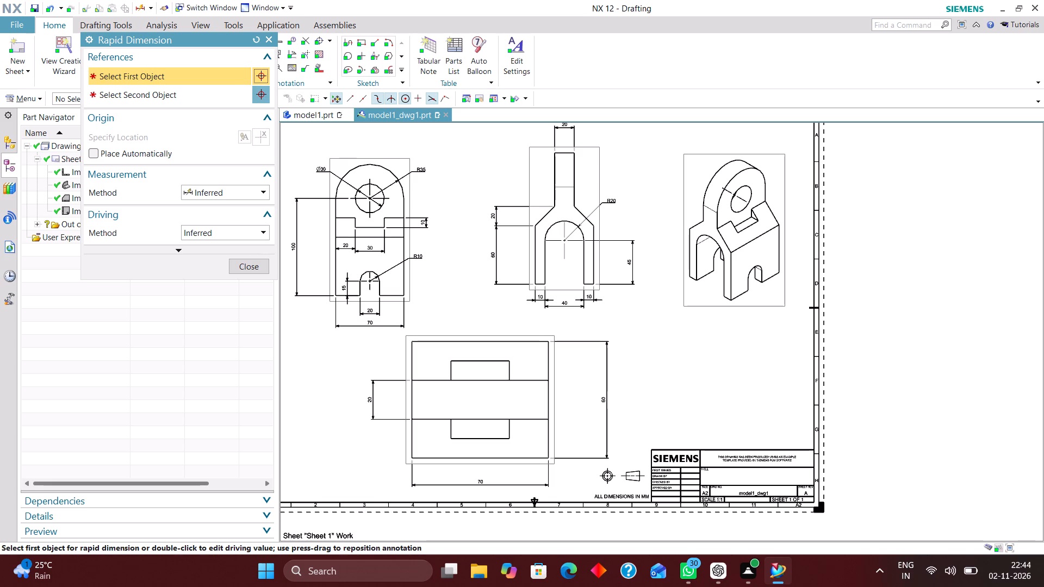
scroll(550, 394, "down", 3)
scroll(488, 398, "down", 2)
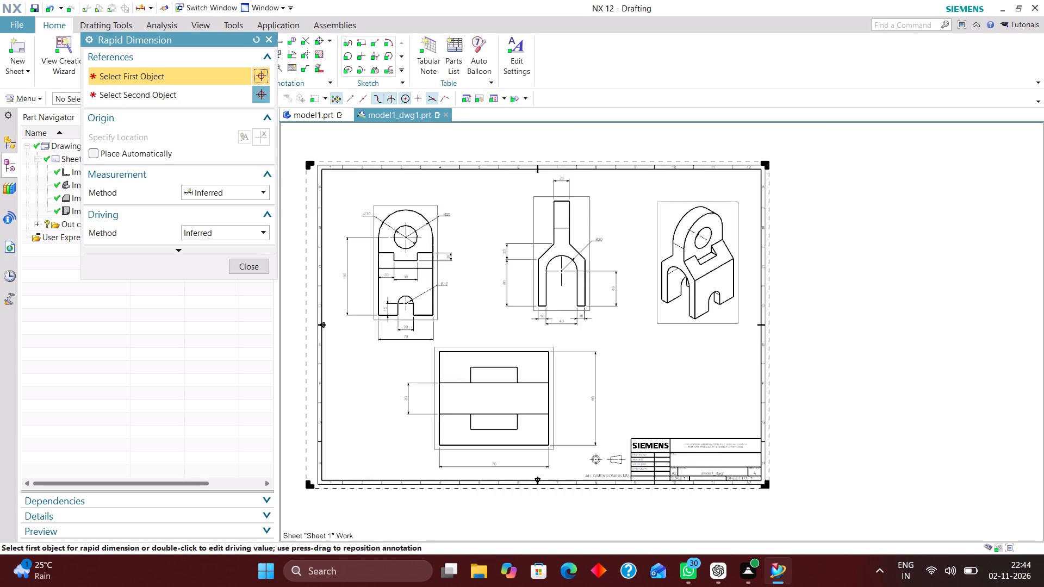
scroll(470, 388, "down", 1)
scroll(463, 374, "up", 5)
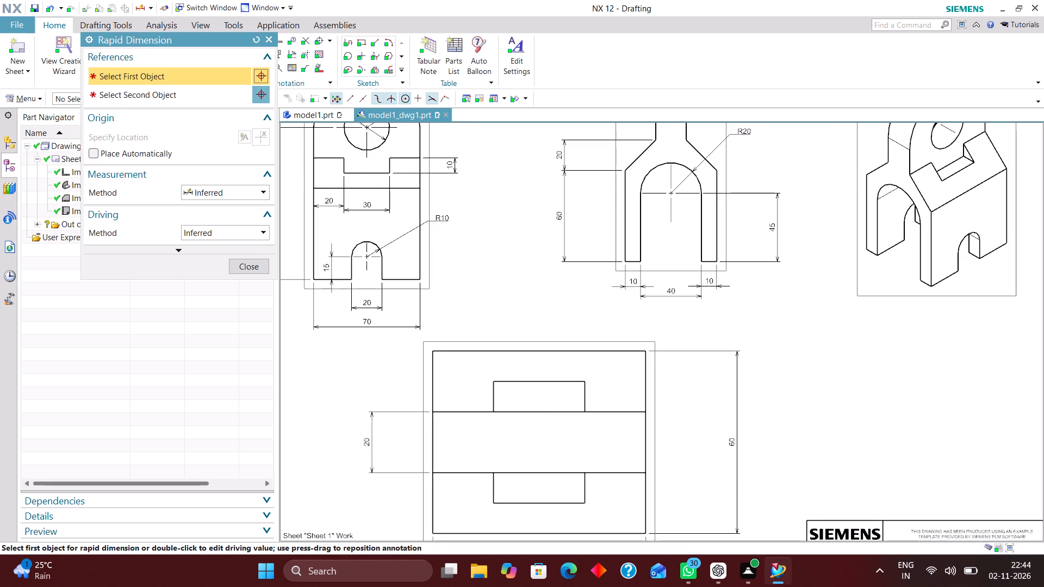
scroll(459, 356, "down", 1)
scroll(489, 370, "up", 4)
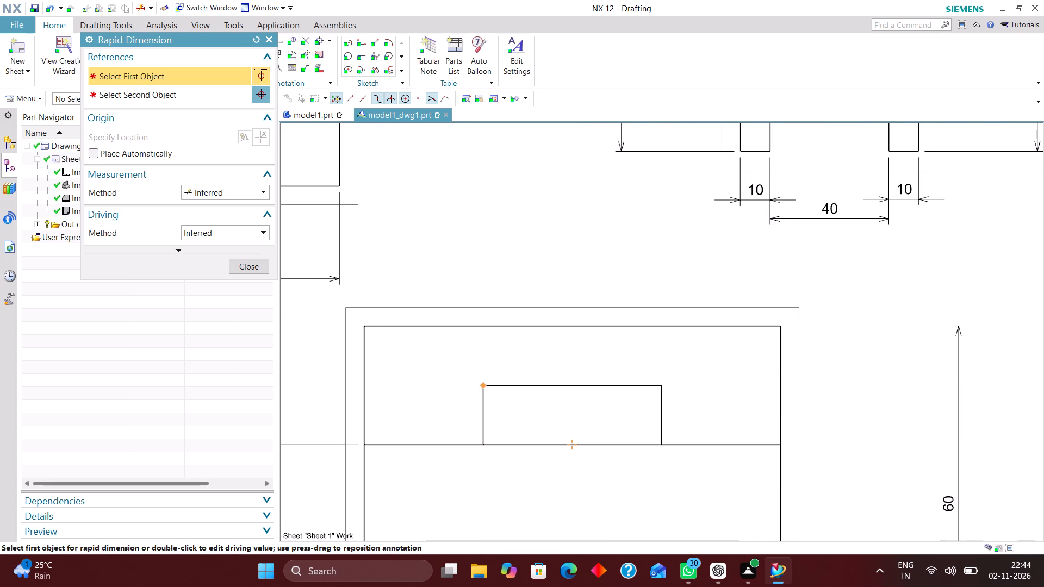
Add rapid dimensions for the top view's upper inner rectangle: its width above the view and its depth beside the rectangle.
left_click(483, 383)
left_click(661, 386)
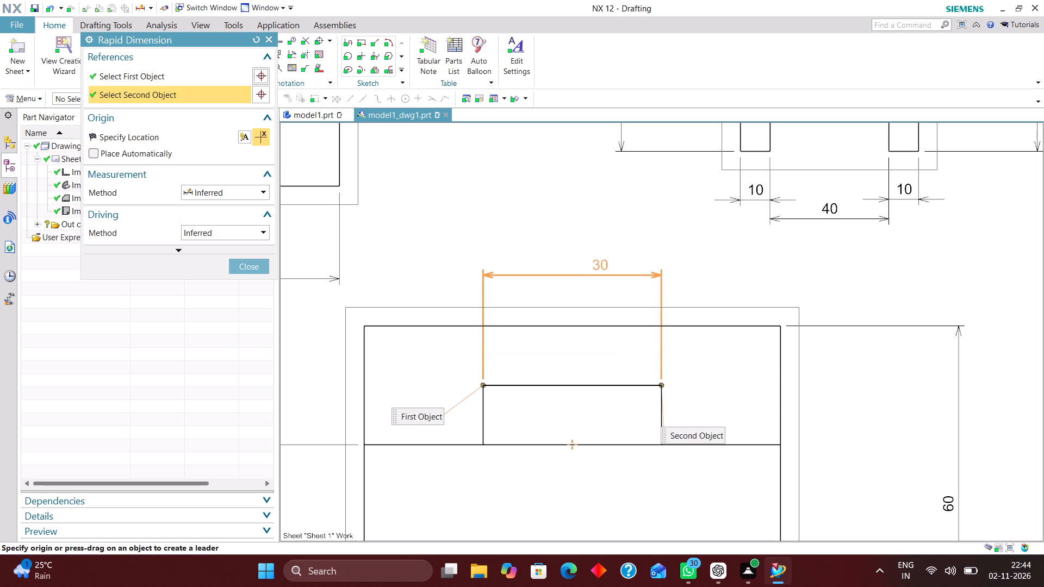
left_click(582, 243)
scroll(599, 228, "down", 4)
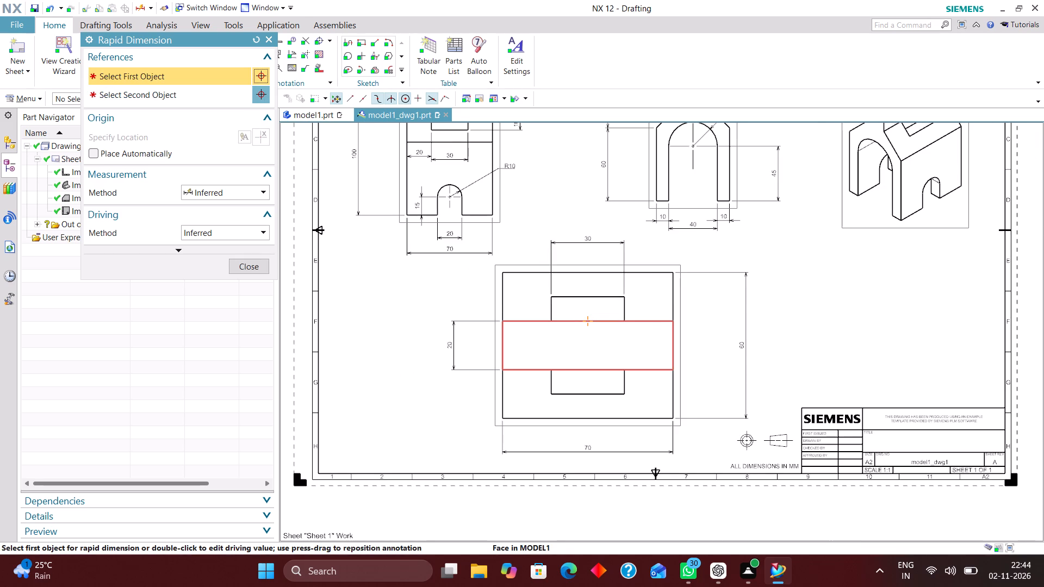
scroll(642, 328, "down", 3)
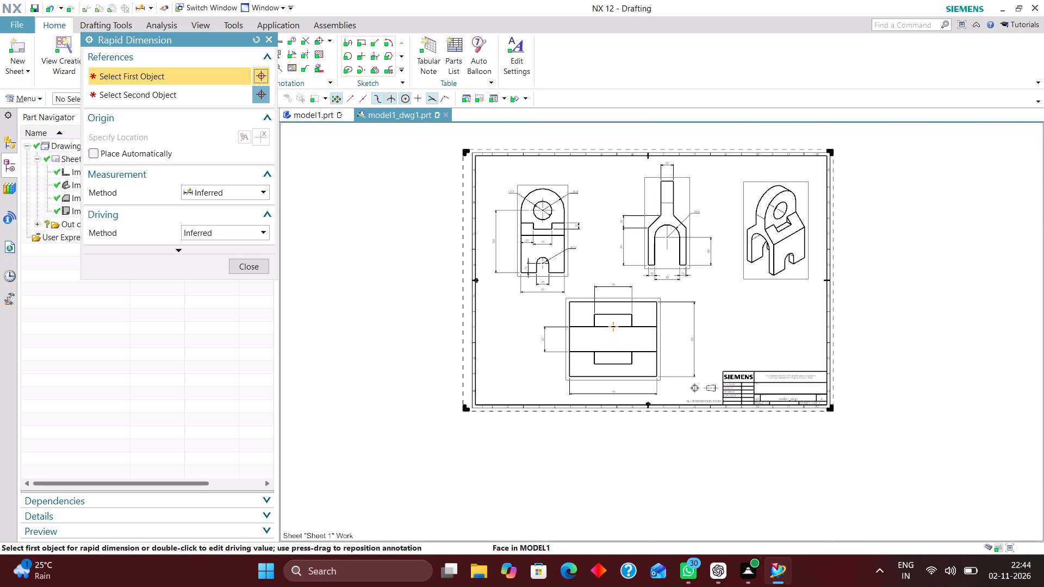
scroll(559, 235, "up", 4)
scroll(608, 251, "down", 1)
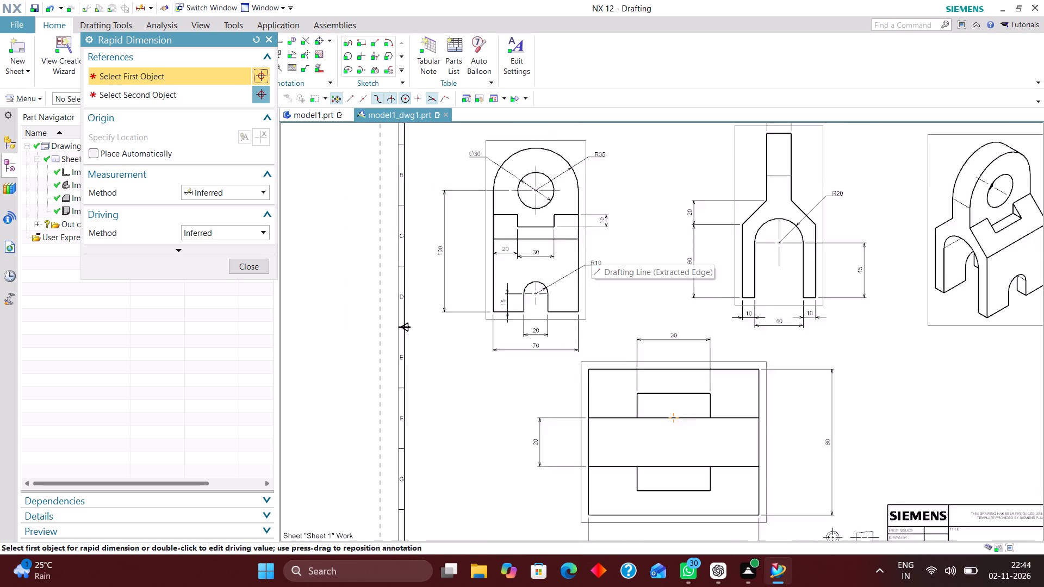
scroll(608, 251, "down", 2)
scroll(679, 358, "up", 4)
left_click(663, 316)
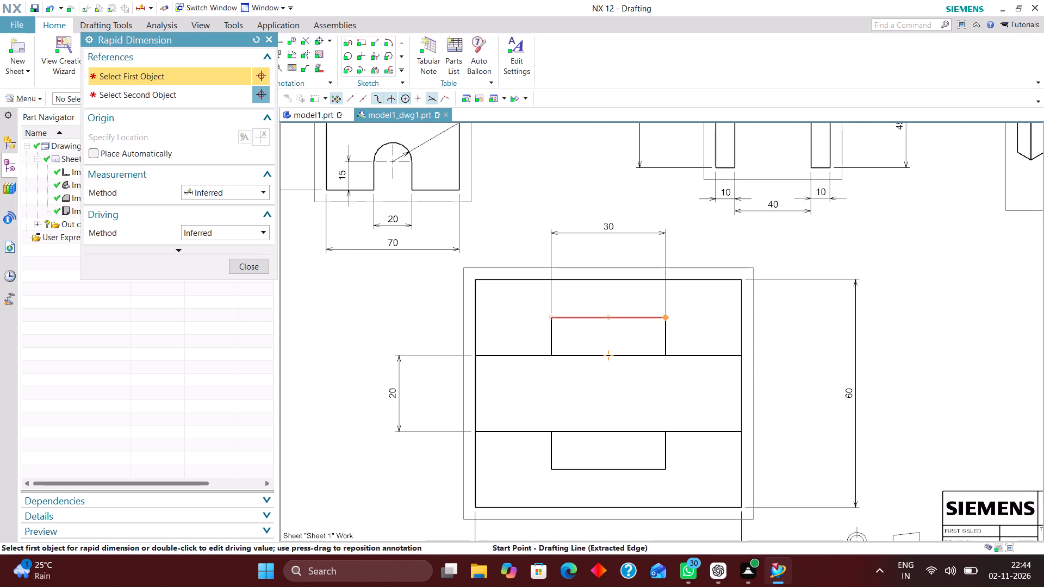
left_click(668, 353)
left_click(717, 332)
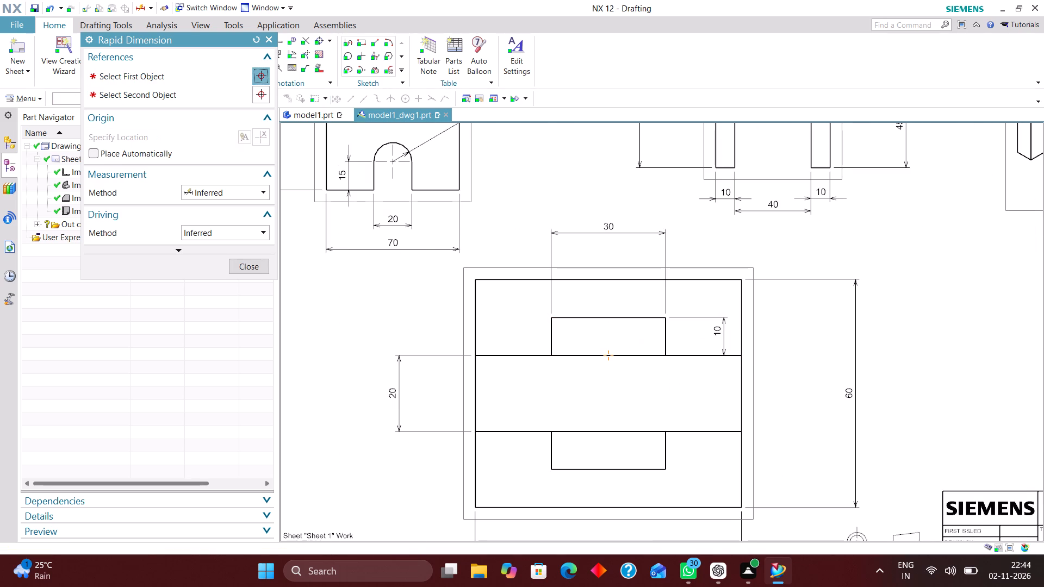
Add a horizontal rapid dimension between the ends of the front view's sloped shoulder, placed above the shoulder beside the upright.
scroll(655, 333, "down", 3)
scroll(609, 349, "down", 2)
scroll(782, 278, "up", 3)
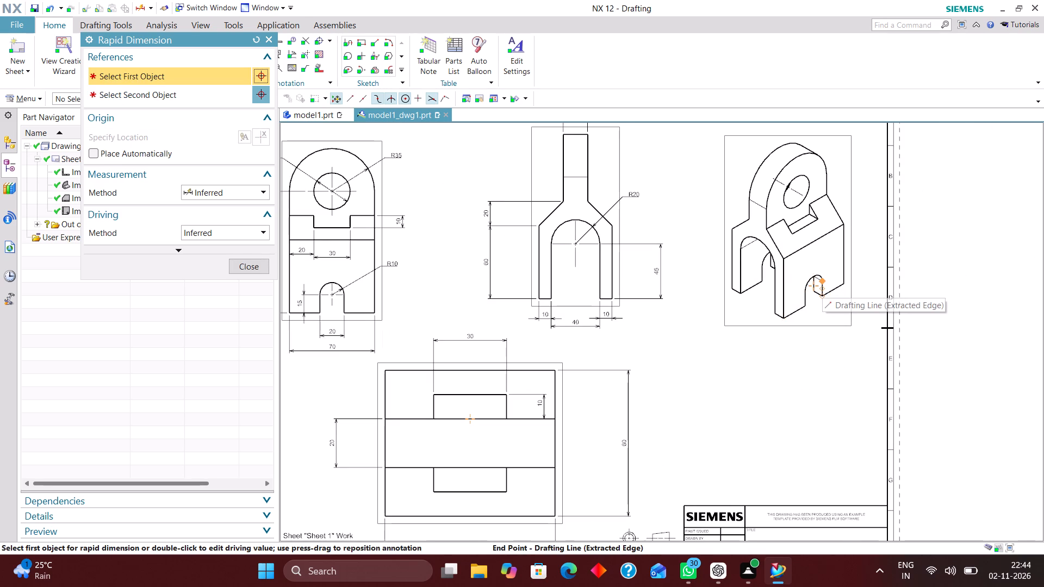
scroll(605, 207, "up", 2)
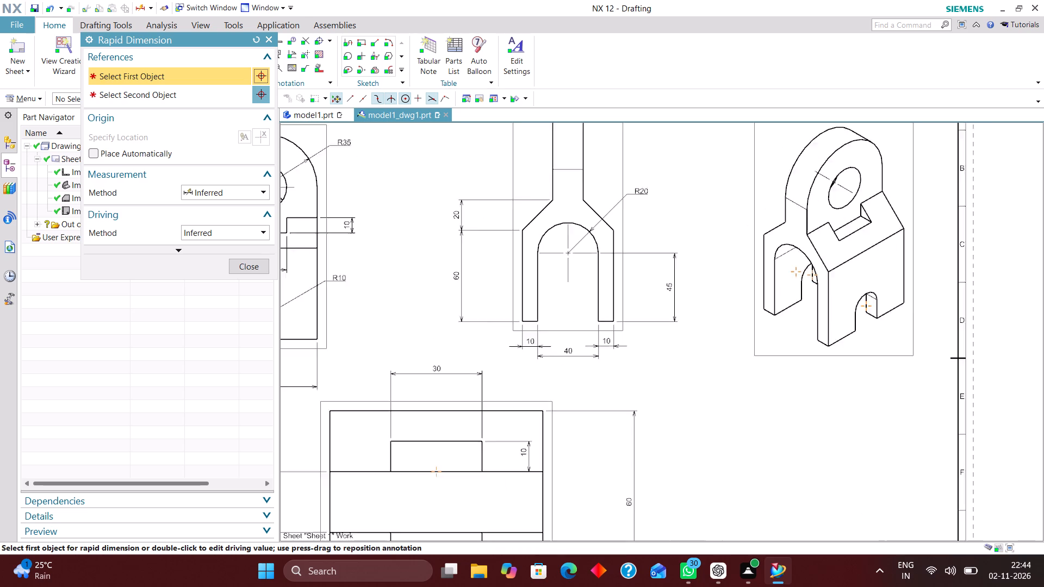
scroll(605, 207, "up", 2)
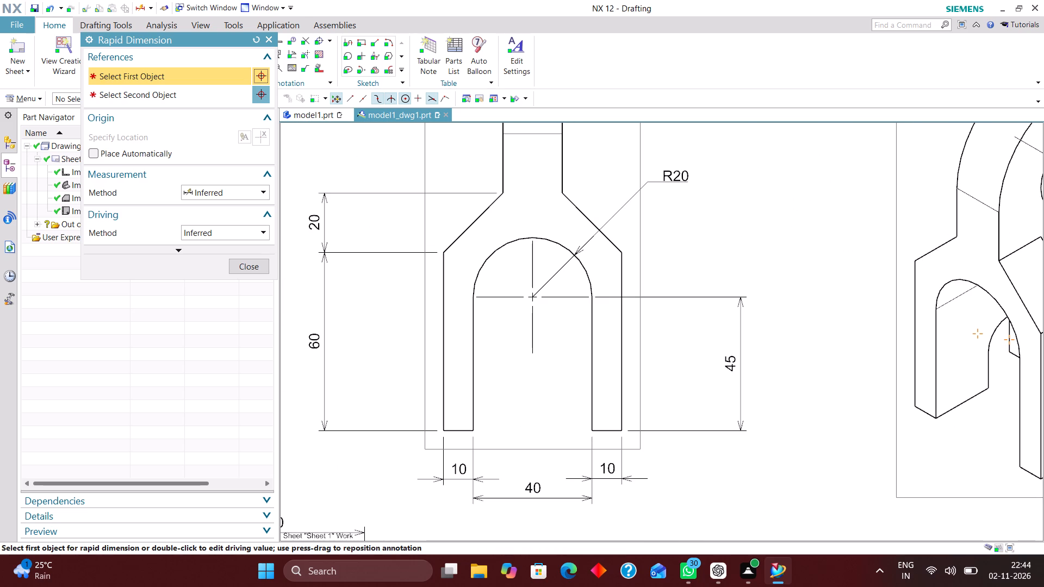
left_click(563, 193)
left_click(625, 252)
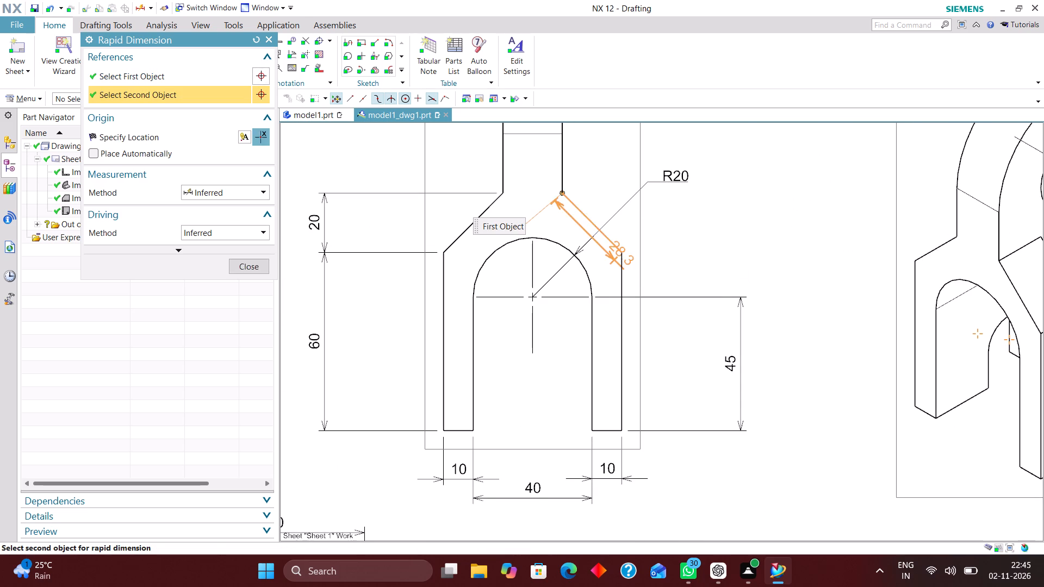
scroll(598, 259, "down", 2)
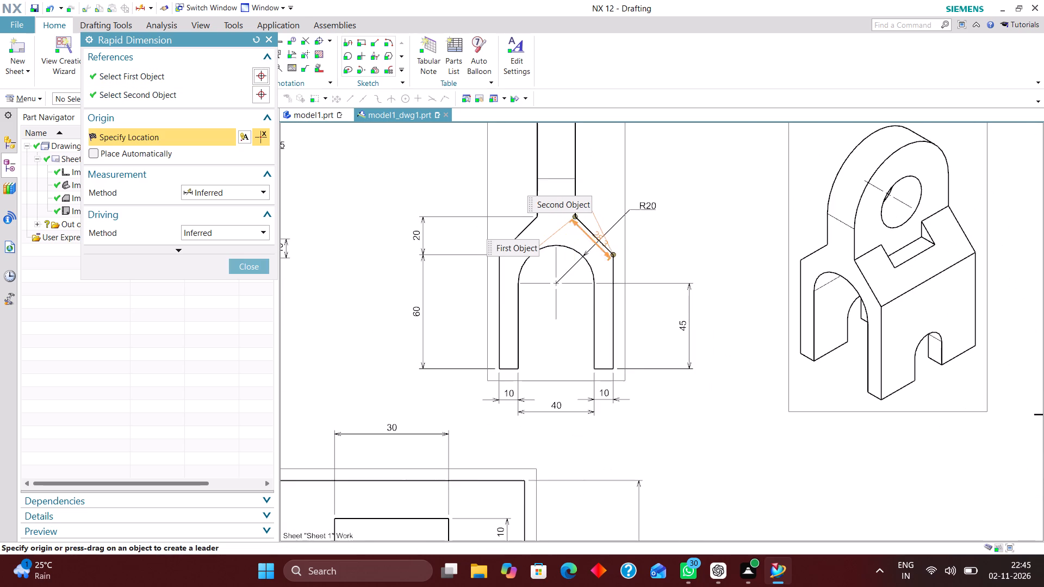
scroll(602, 169, "up", 3)
left_click(594, 154)
scroll(616, 292, "down", 4)
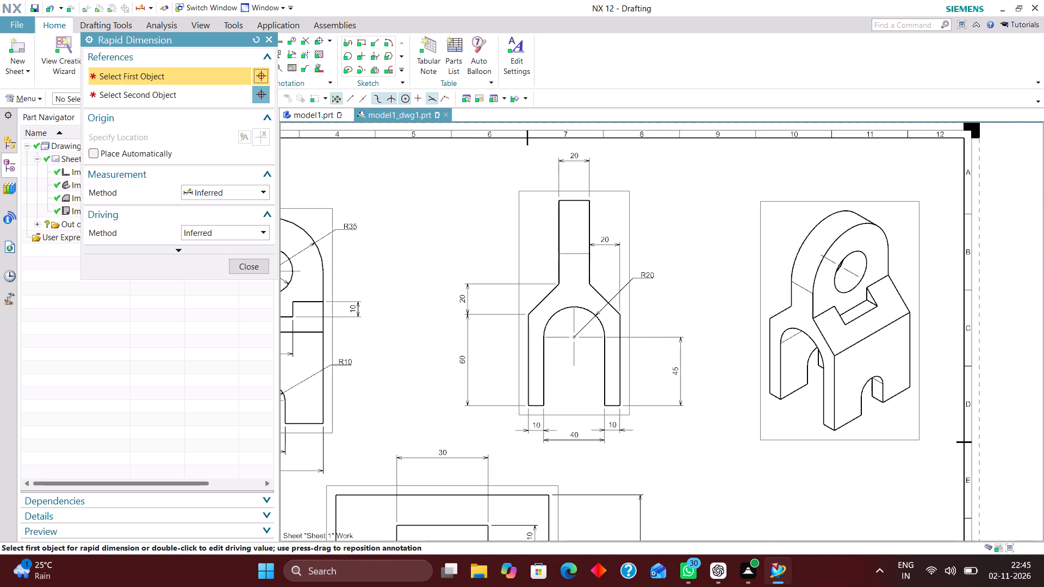
Examine the front and top views for features that still need dimensions, and end the Rapid Dimension command.
scroll(623, 252, "up", 2)
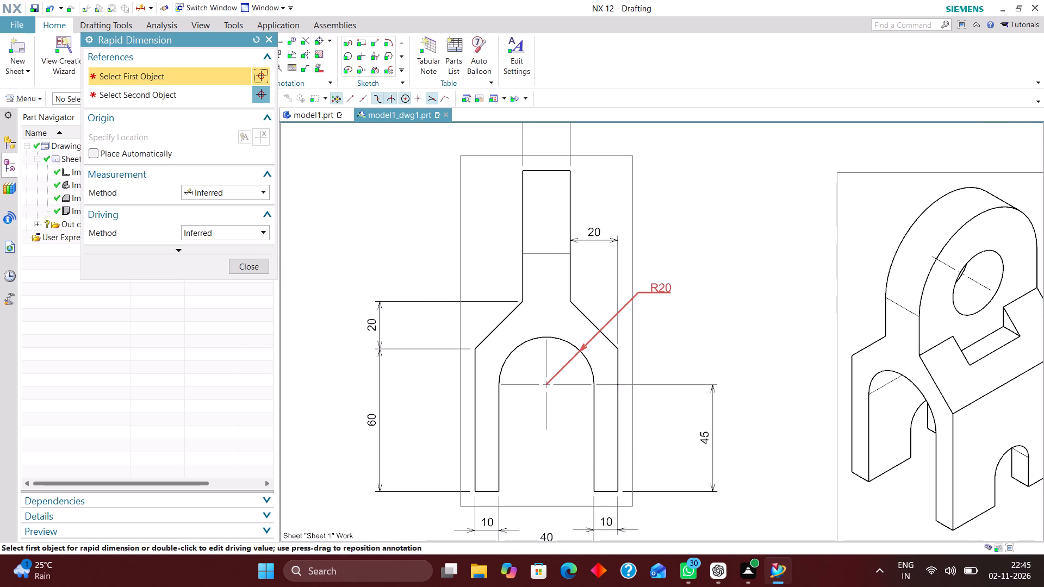
scroll(626, 255, "down", 1)
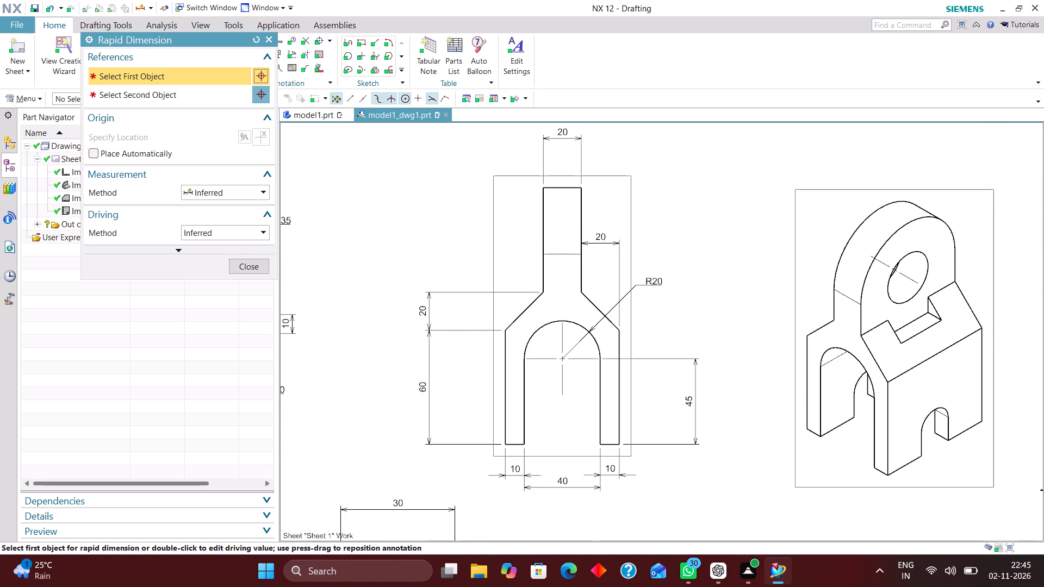
scroll(600, 258, "down", 4)
scroll(622, 376, "up", 2)
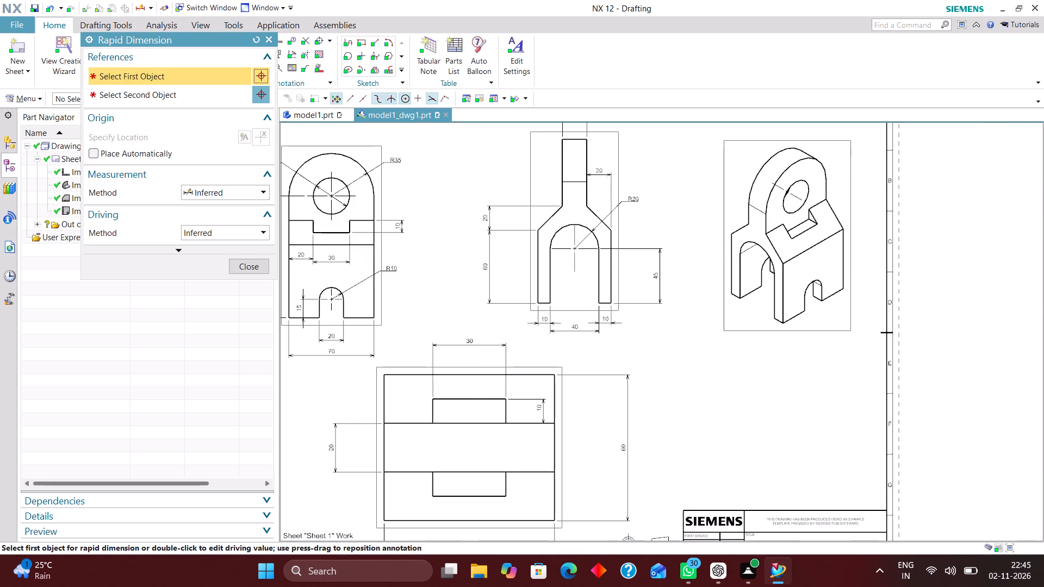
scroll(662, 355, "down", 2)
scroll(581, 437, "up", 4)
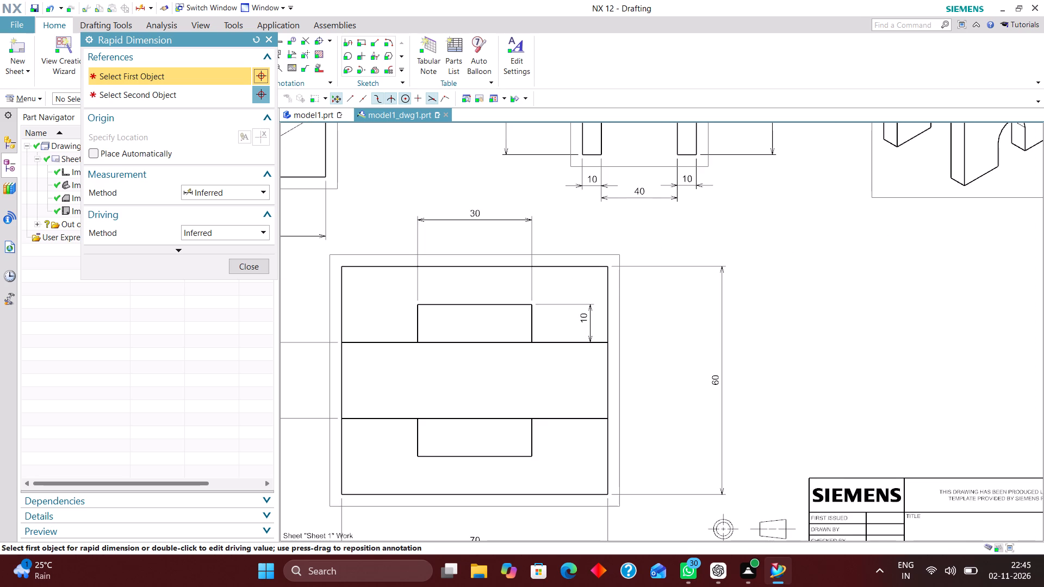
scroll(661, 380, "down", 2)
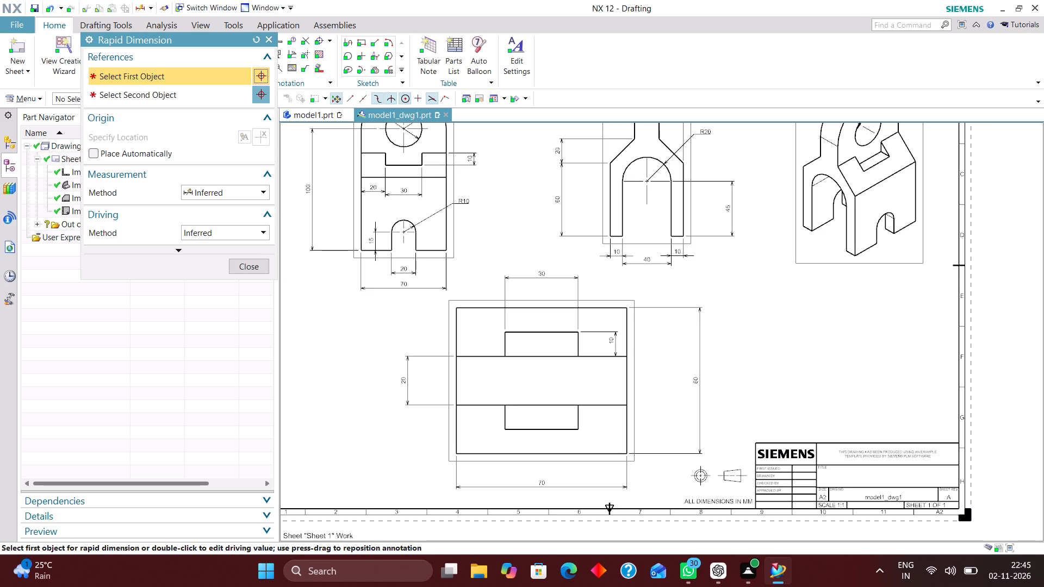
left_click(256, 268)
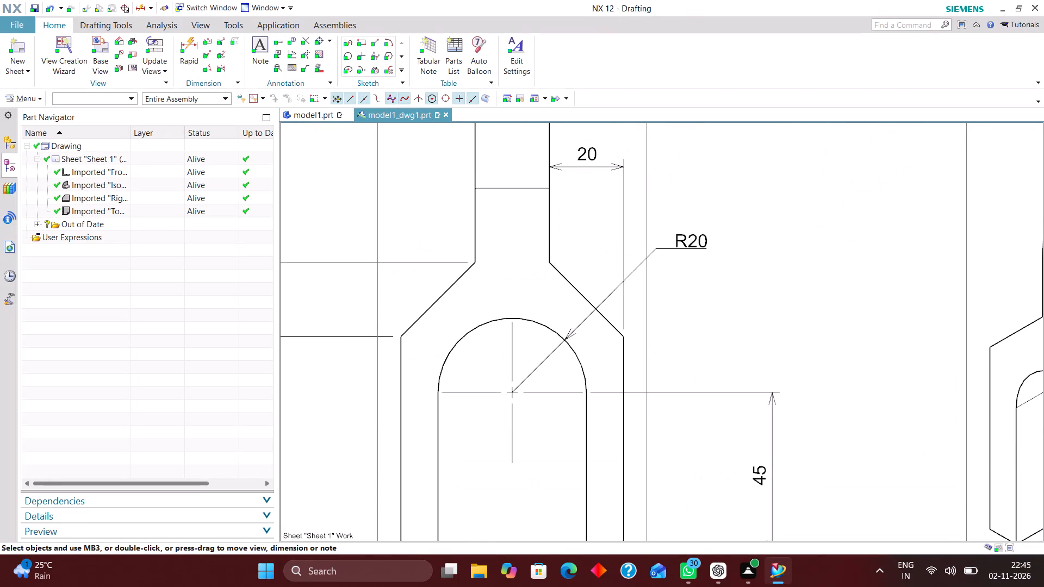
scroll(597, 429, "down", 3)
scroll(685, 359, "up", 1)
scroll(648, 347, "down", 3)
scroll(663, 392, "up", 2)
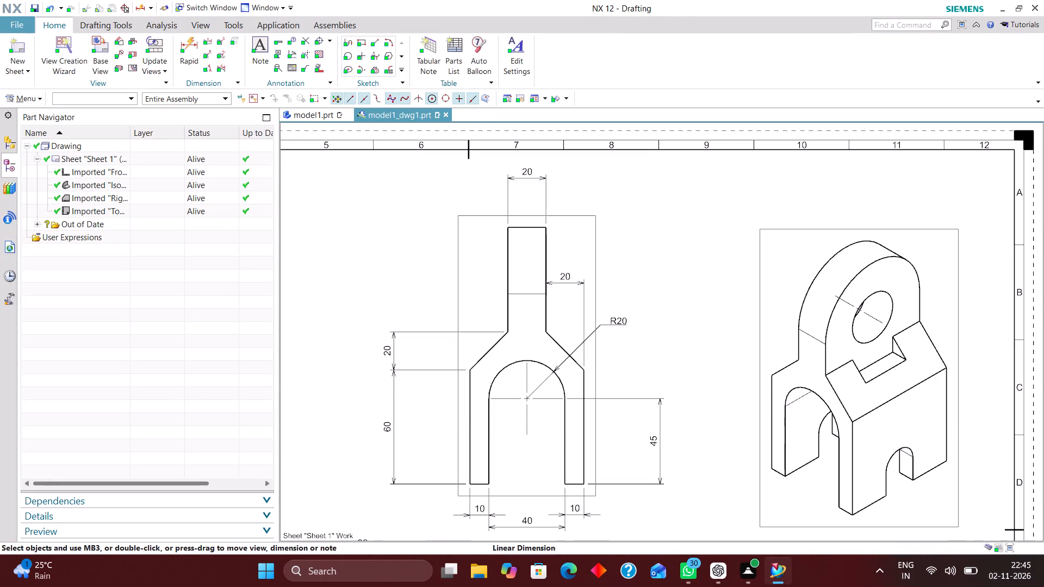
Move the top view's overall depth dimension closer to the view.
right_click_drag(712, 285, 648, 355)
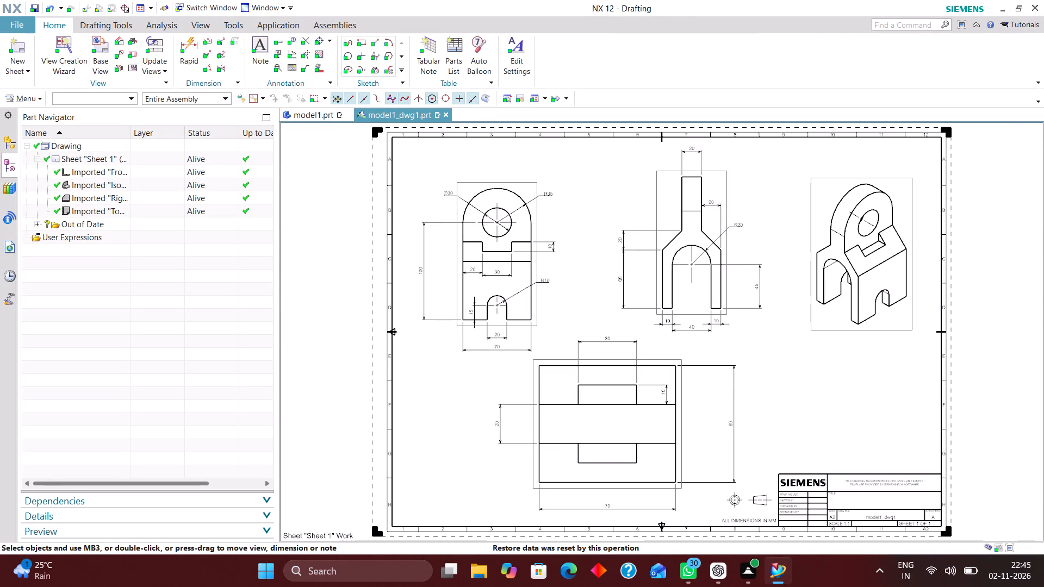
scroll(734, 417, "up", 2)
left_click_drag(732, 426, 697, 434)
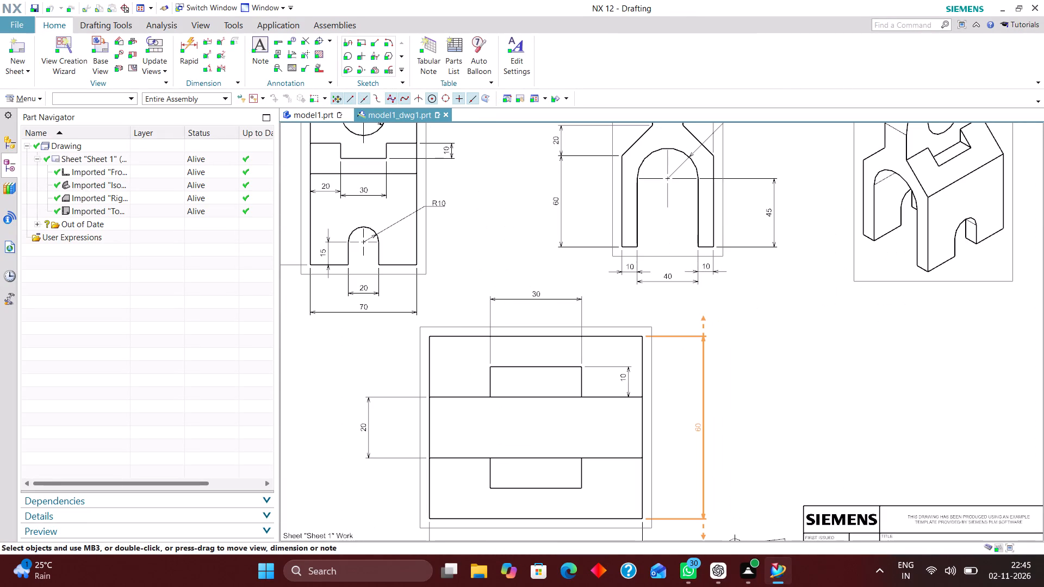
left_click_drag(697, 434, 695, 434)
Turn on the view label for the isometric view and set its label type to Name.
scroll(659, 435, "down", 2)
scroll(744, 394, "up", 2)
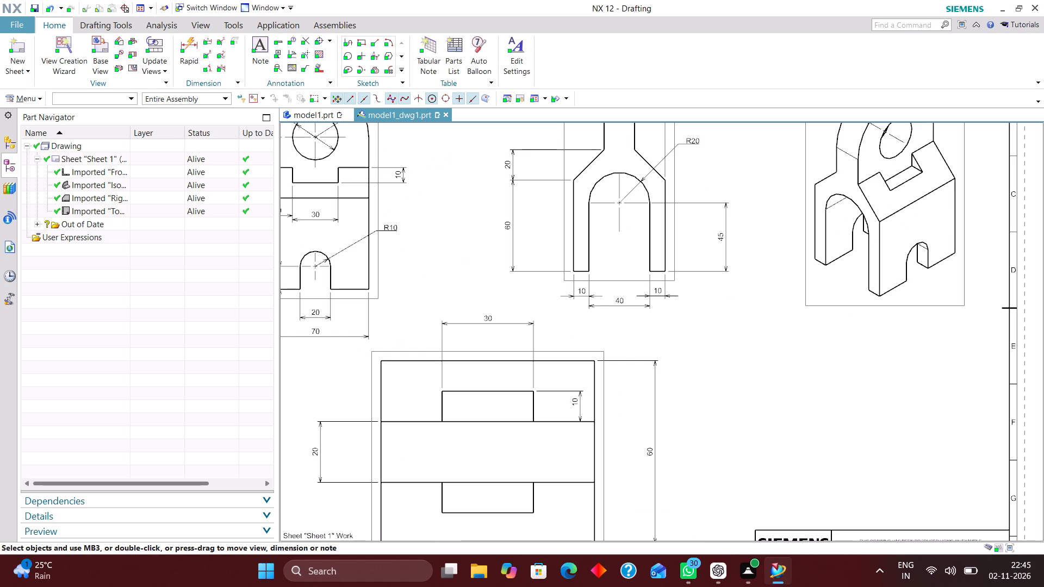
right_click_drag(780, 358, 708, 456)
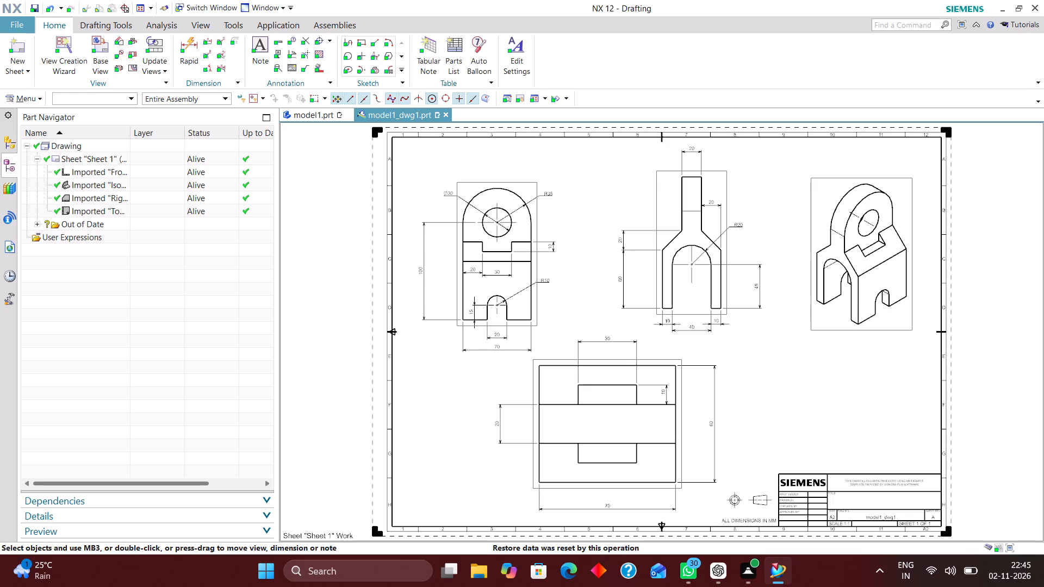
right_click(879, 329)
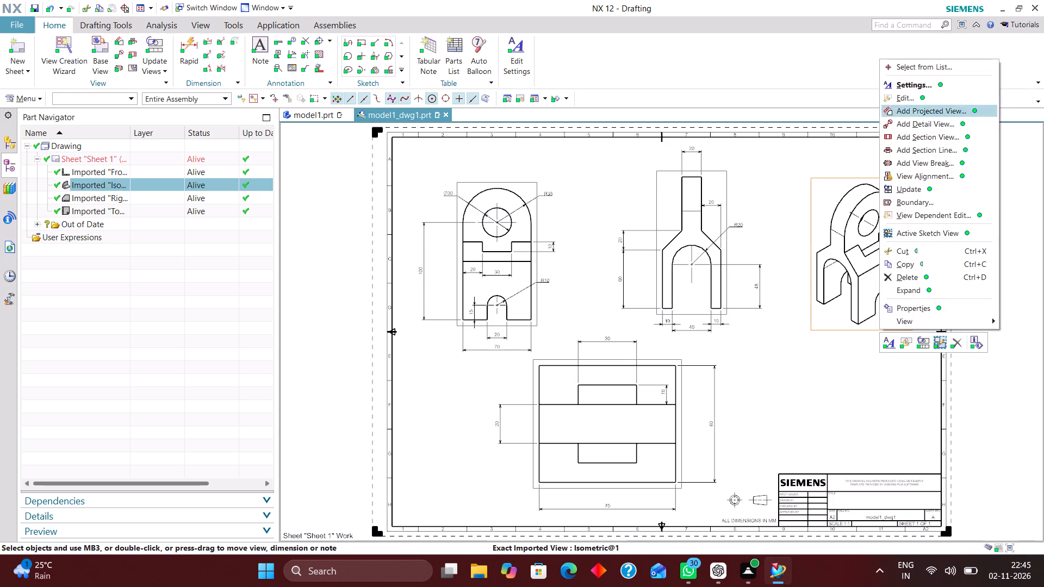
left_click(905, 86)
left_click(198, 91)
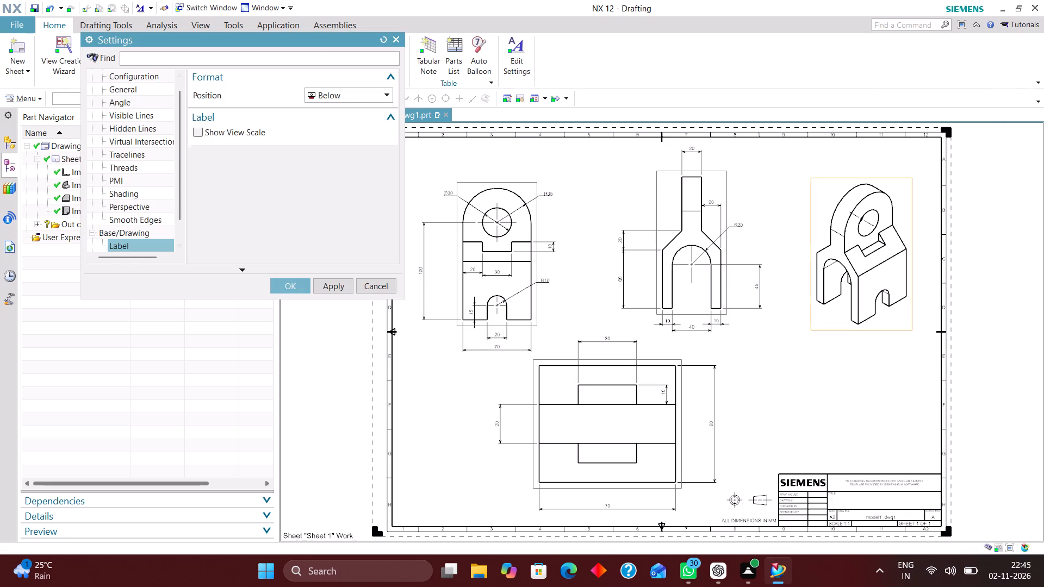
left_click(351, 152)
left_click(350, 163)
left_click(293, 290)
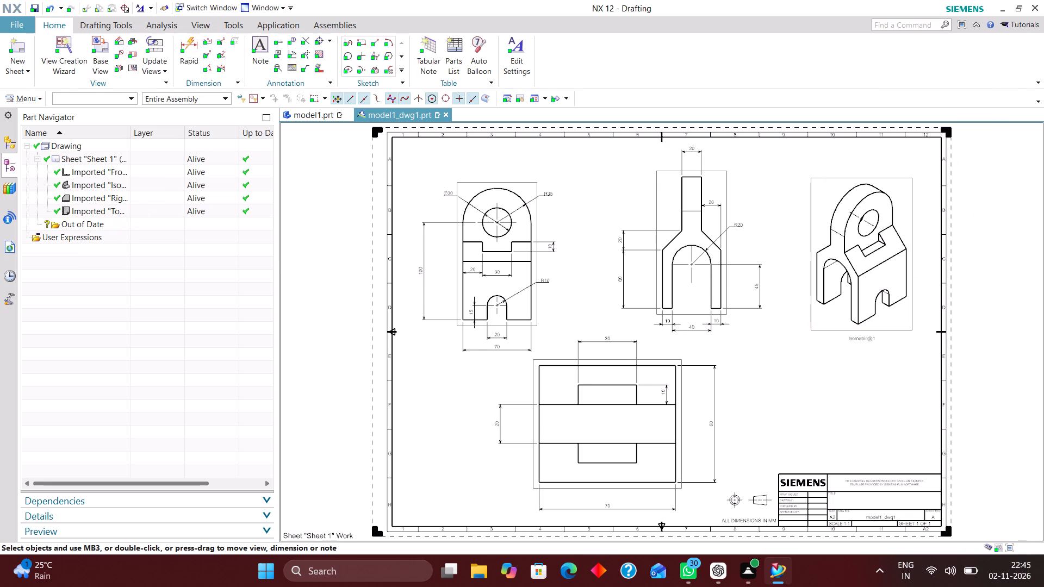
Turn on the view label for the forked front view and set its label type to Name.
right_click(685, 314)
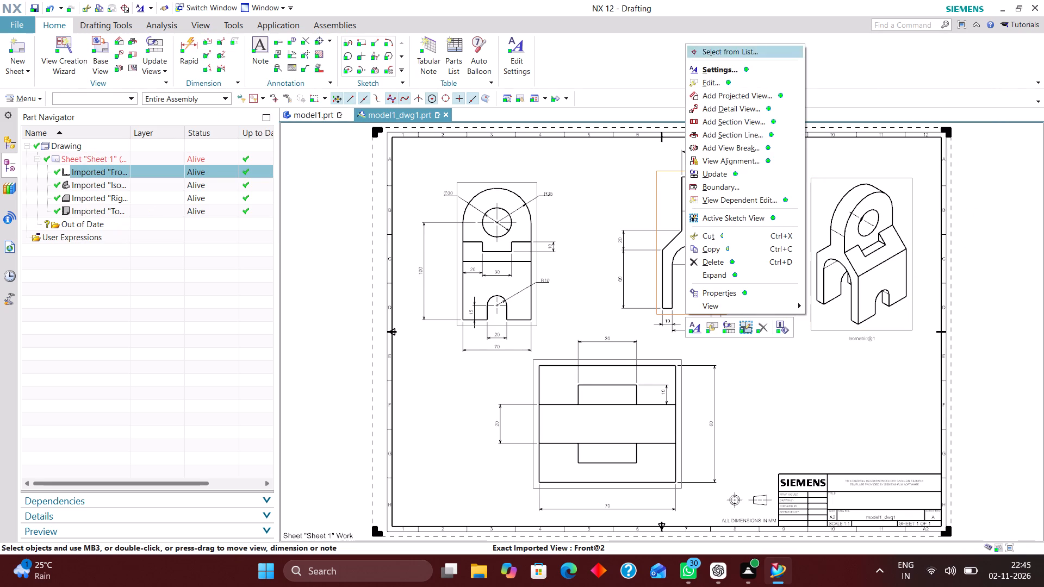
left_click(721, 67)
left_click(200, 90)
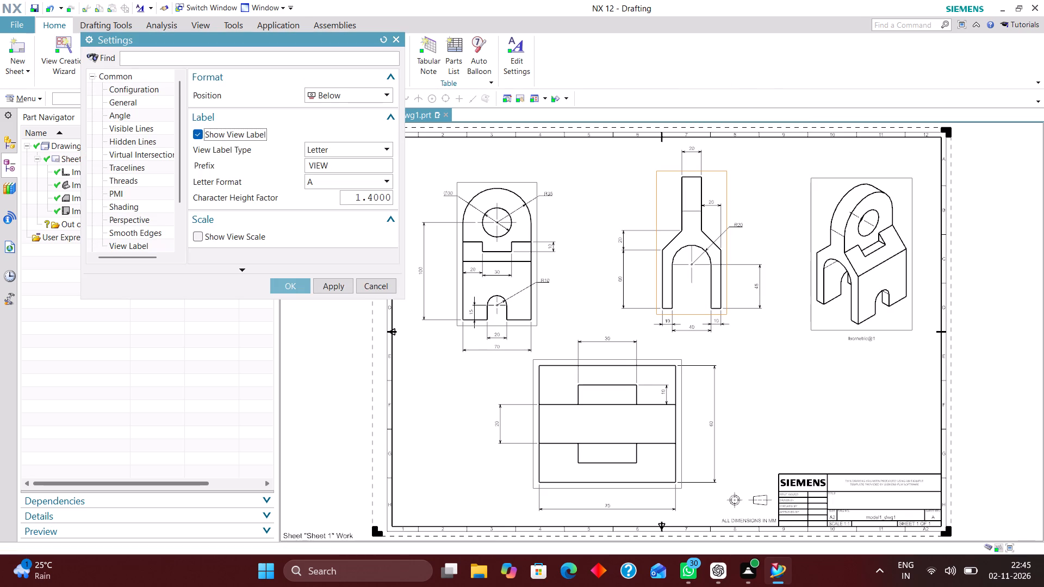
left_click(360, 148)
left_click(350, 163)
left_click(295, 288)
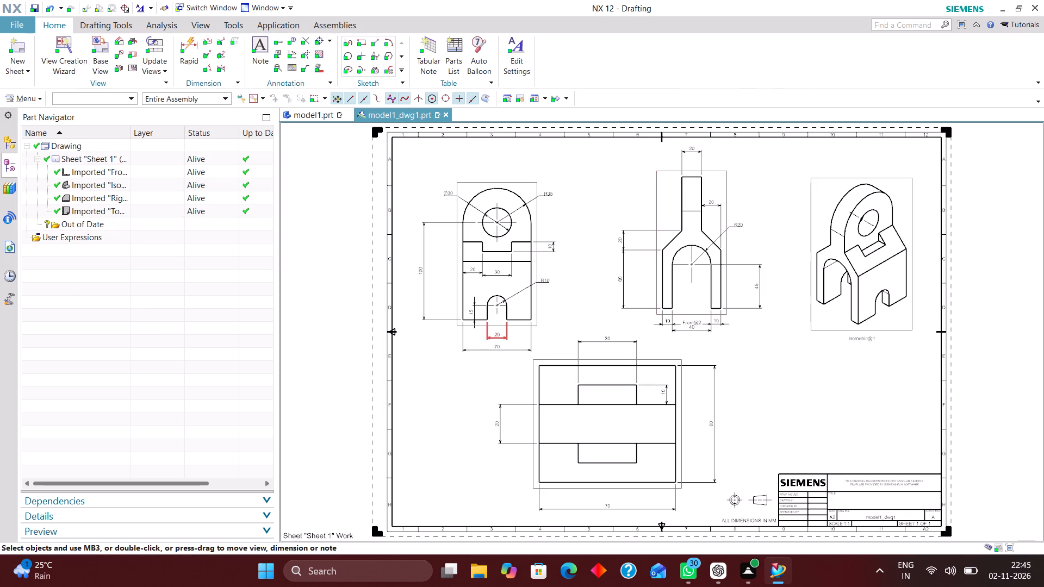
Turn on the view label for the right view with the round hole and set its label type to Name.
right_click(514, 328)
left_click(544, 87)
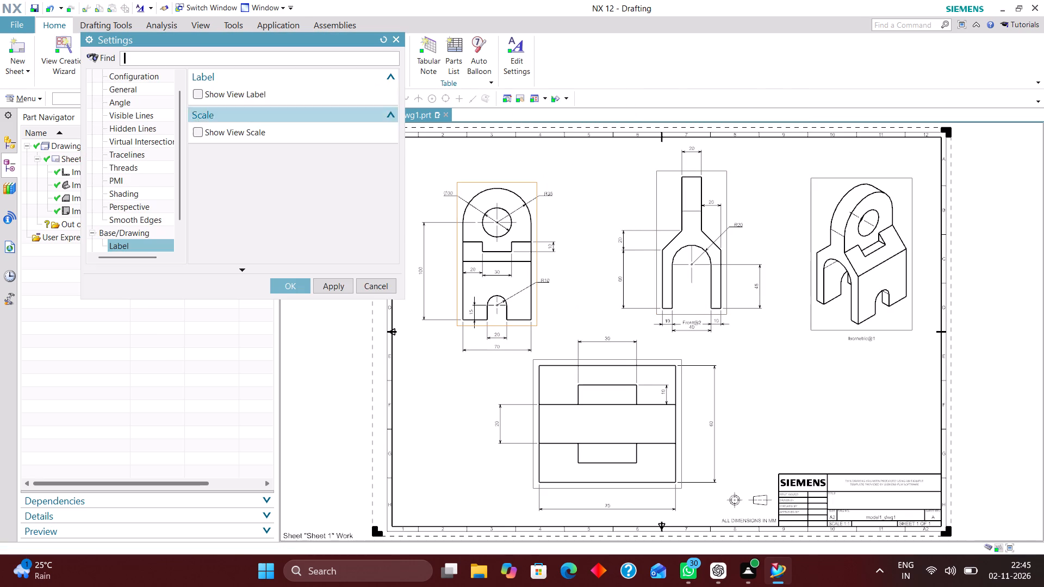
left_click(197, 93)
left_click(332, 152)
left_click(329, 160)
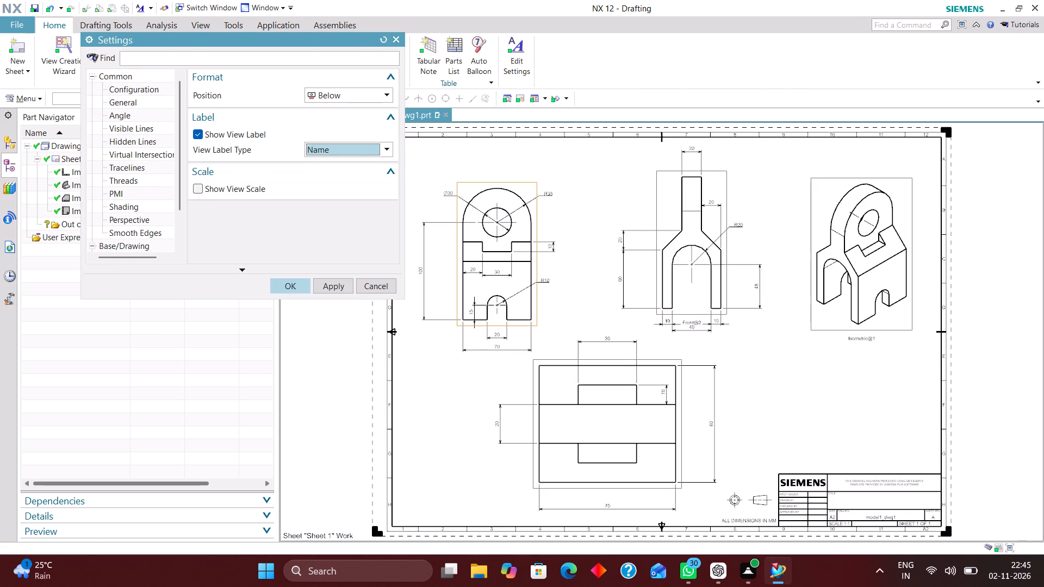
left_click(297, 282)
Turn on the view label for the top view and set its label type to Name.
scroll(557, 311, "down", 2)
scroll(612, 462, "up", 5)
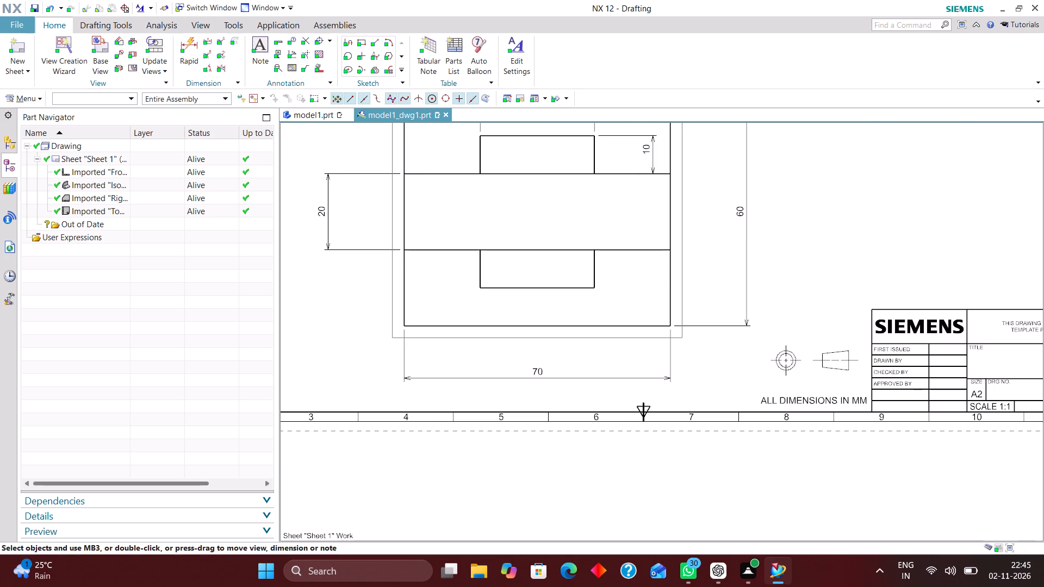
right_click(614, 338)
left_click(669, 94)
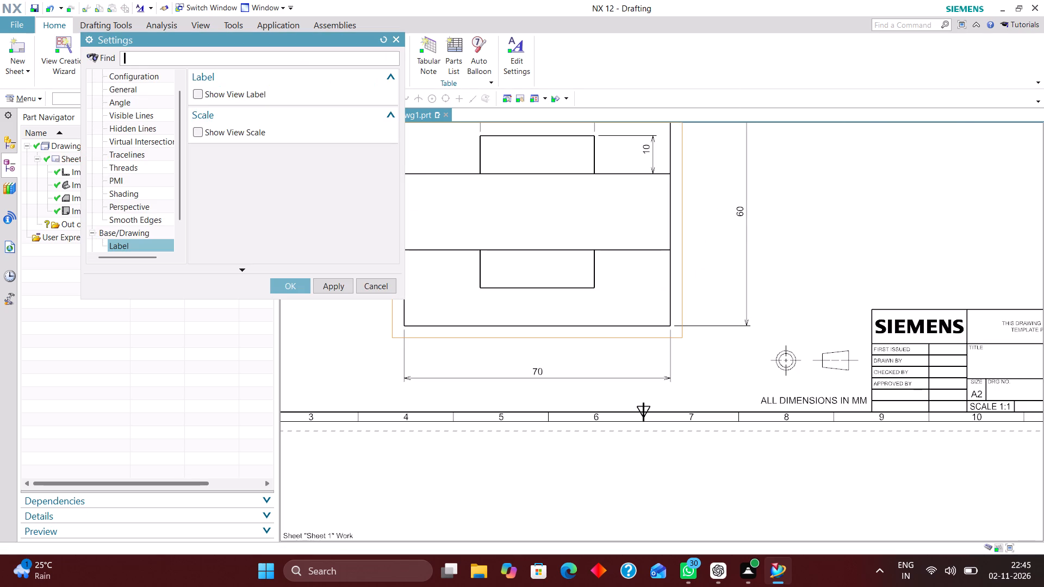
left_click(198, 94)
left_click(351, 148)
left_click(347, 161)
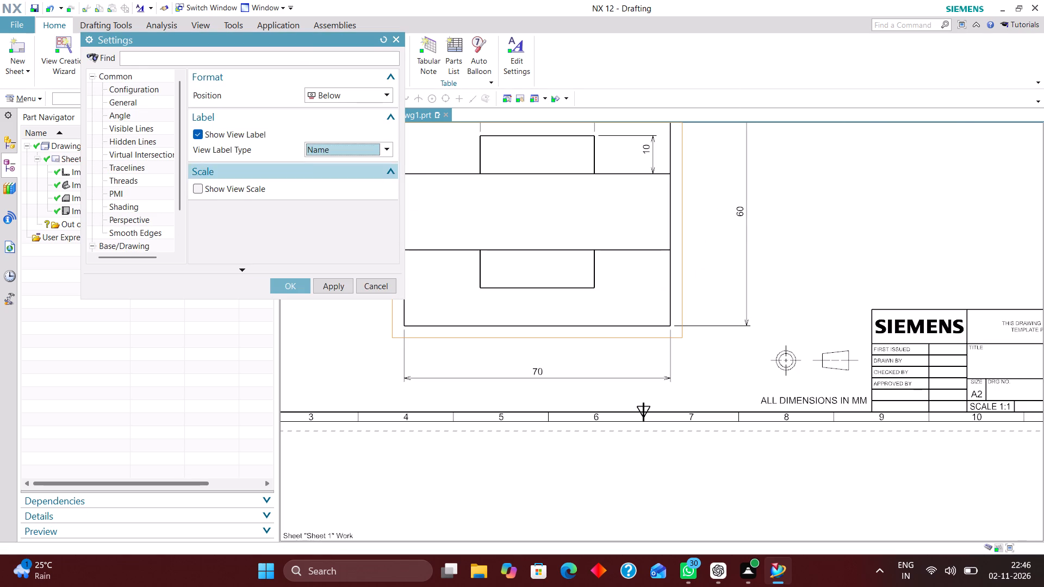
left_click(299, 286)
scroll(552, 388, "down", 2)
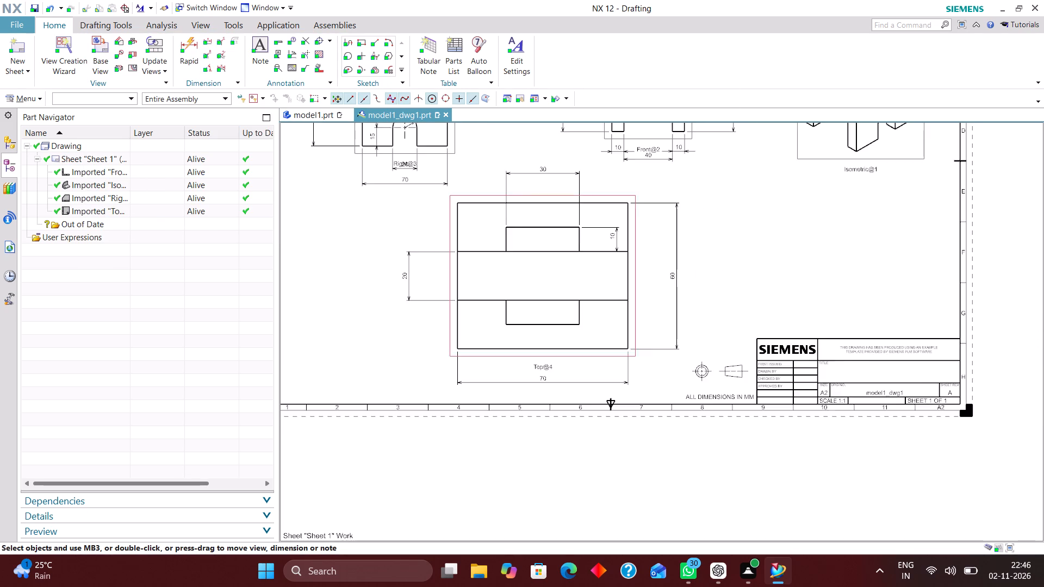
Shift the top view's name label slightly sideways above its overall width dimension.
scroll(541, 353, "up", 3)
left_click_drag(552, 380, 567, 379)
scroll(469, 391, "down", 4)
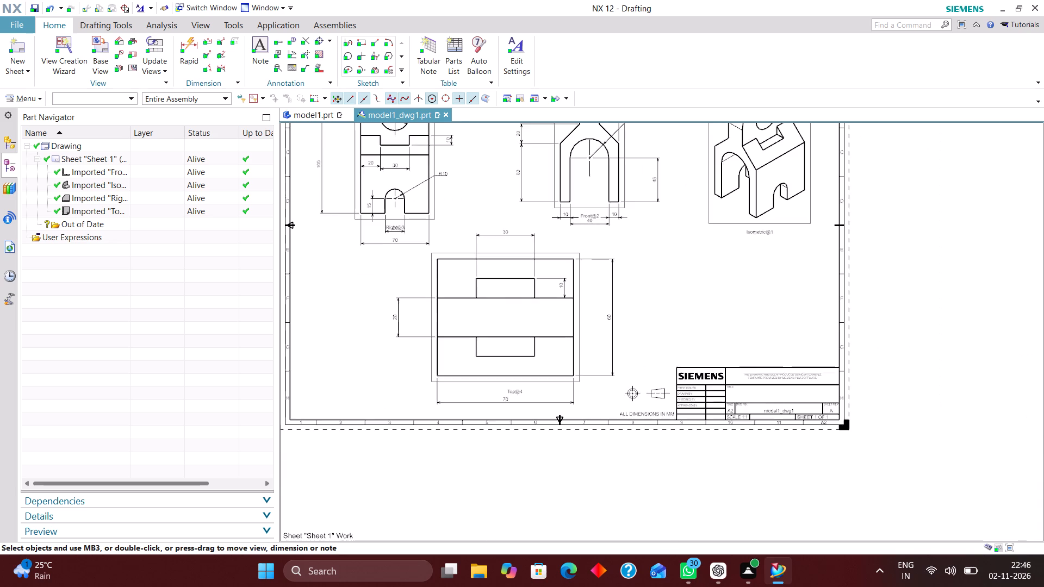
Move the forked view's name label down so it sits clear below the 40 dimension.
scroll(658, 313, "up", 1)
right_click_drag(688, 269, 596, 389)
scroll(713, 338, "up", 4)
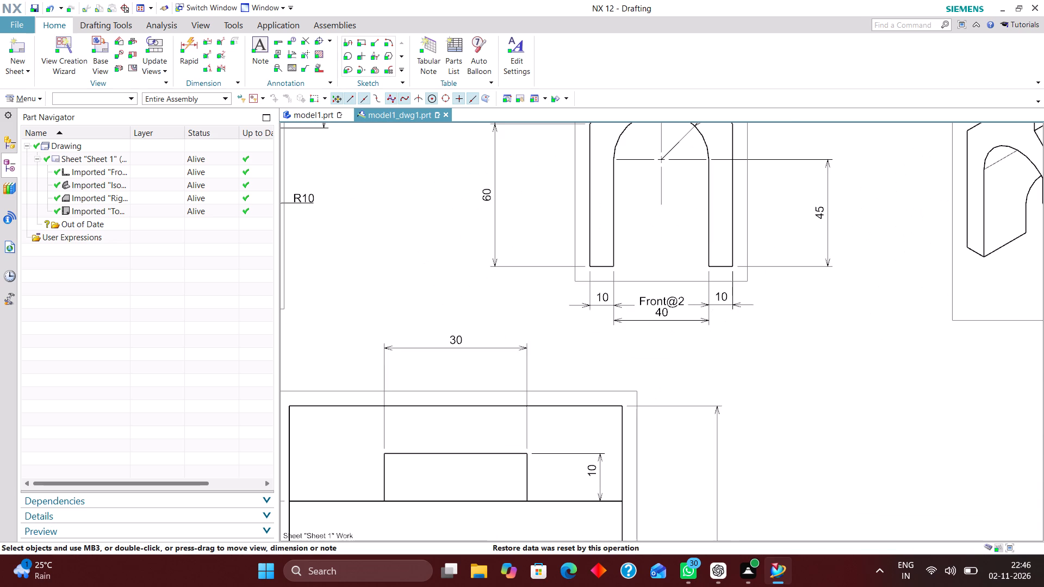
left_click_drag(667, 303, 679, 333)
scroll(623, 298, "down", 3)
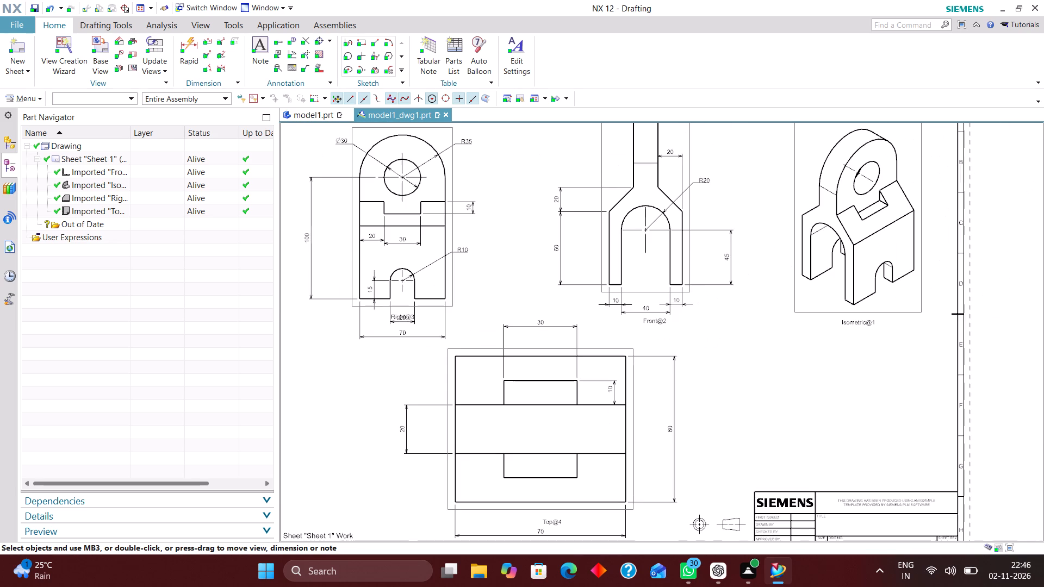
Rename the isometric view as ISOMETRIC VIEW.
right_click_drag(778, 339, 694, 438)
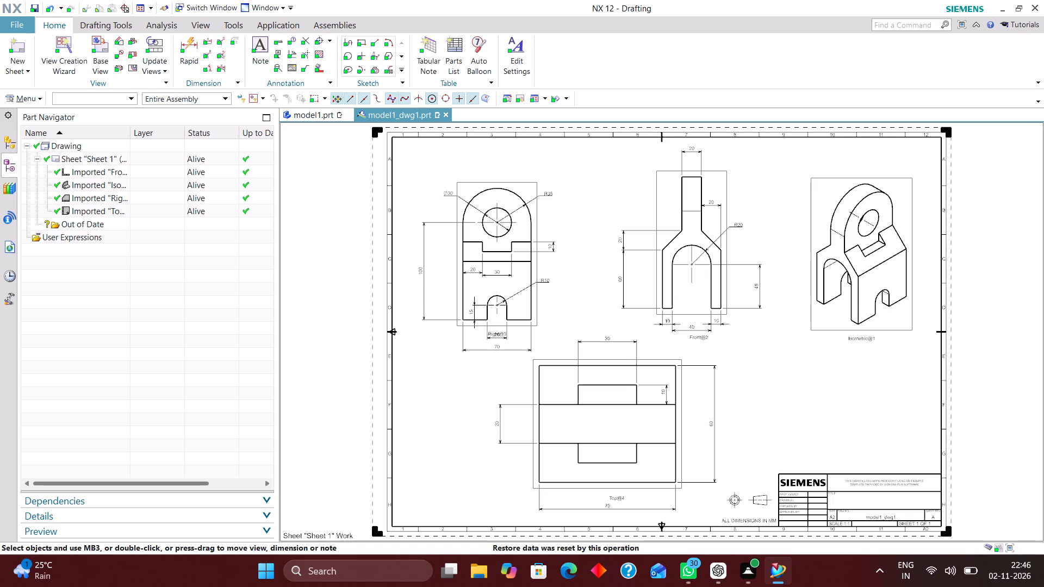
left_click(141, 184)
right_click(140, 184)
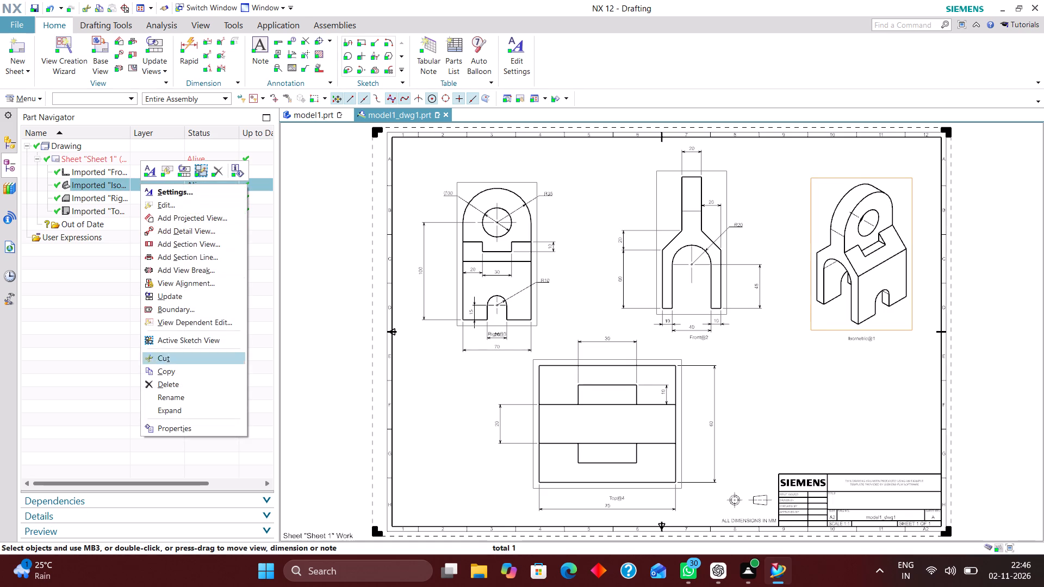
left_click(190, 396)
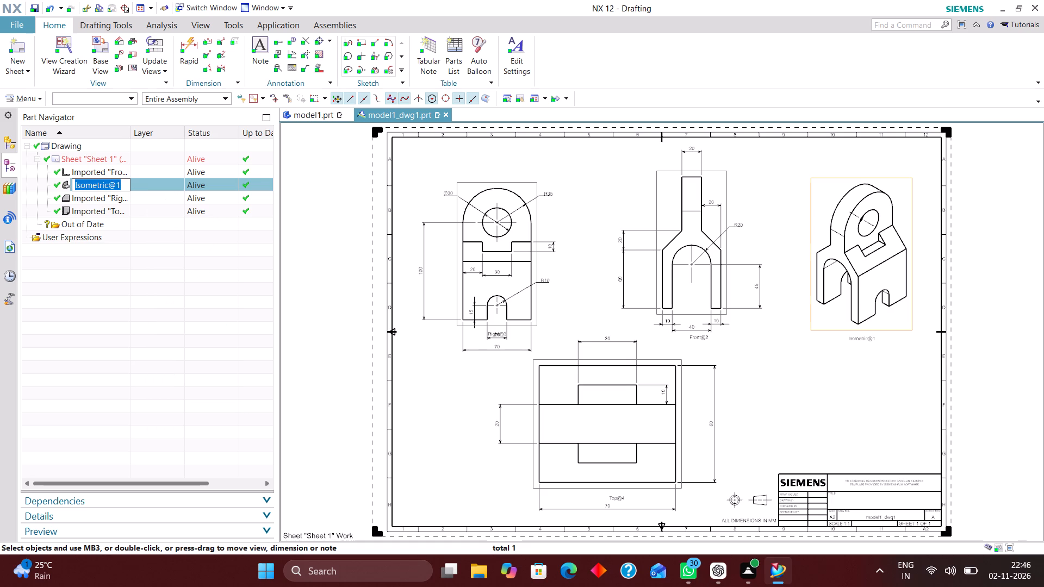
type("ISOMETRIC VIEW")
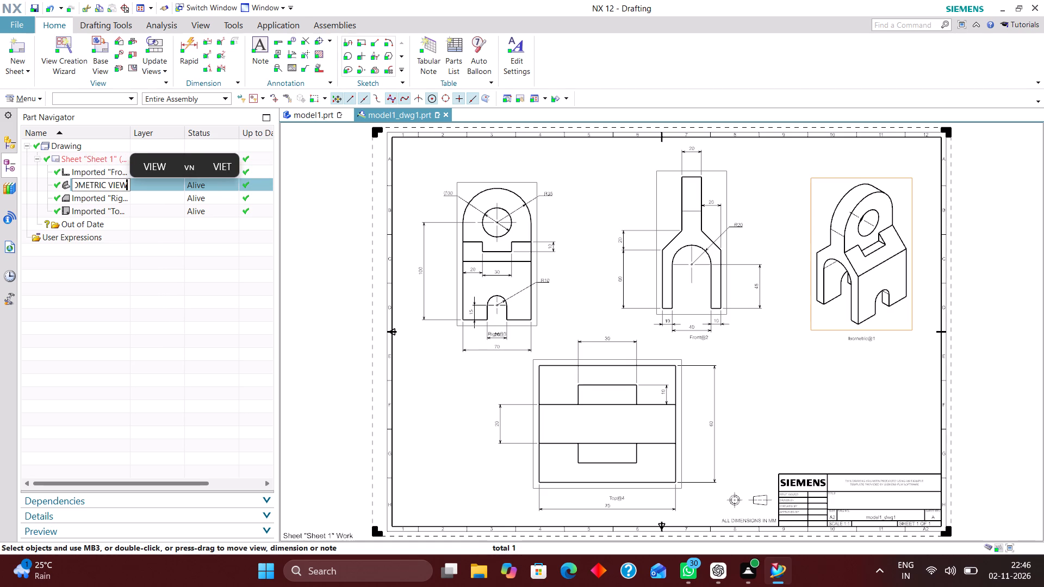
key("Return")
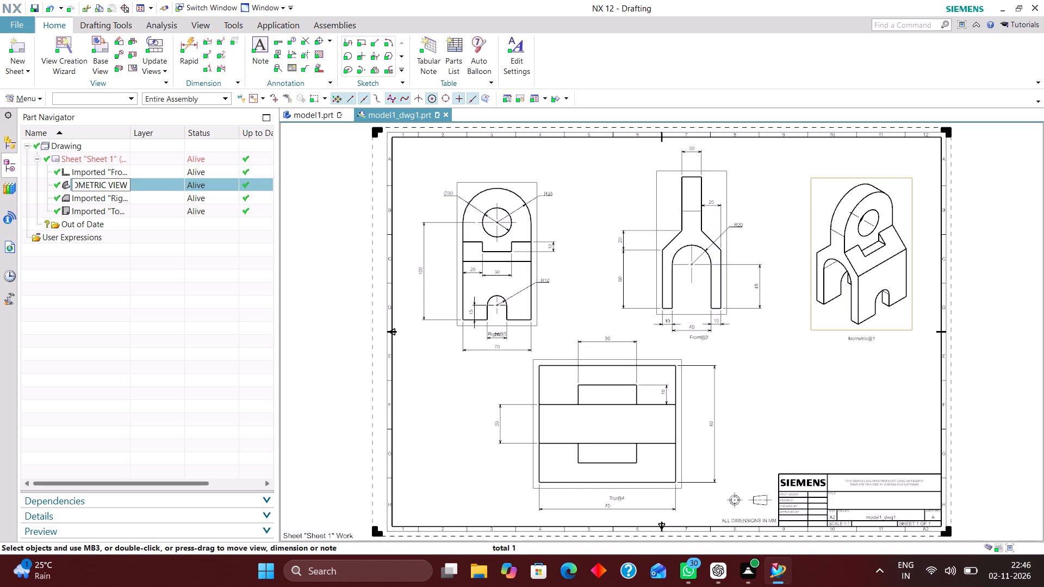
Rename the forked view, currently named Front@2, as RIGHT VIEW.
left_click(147, 170)
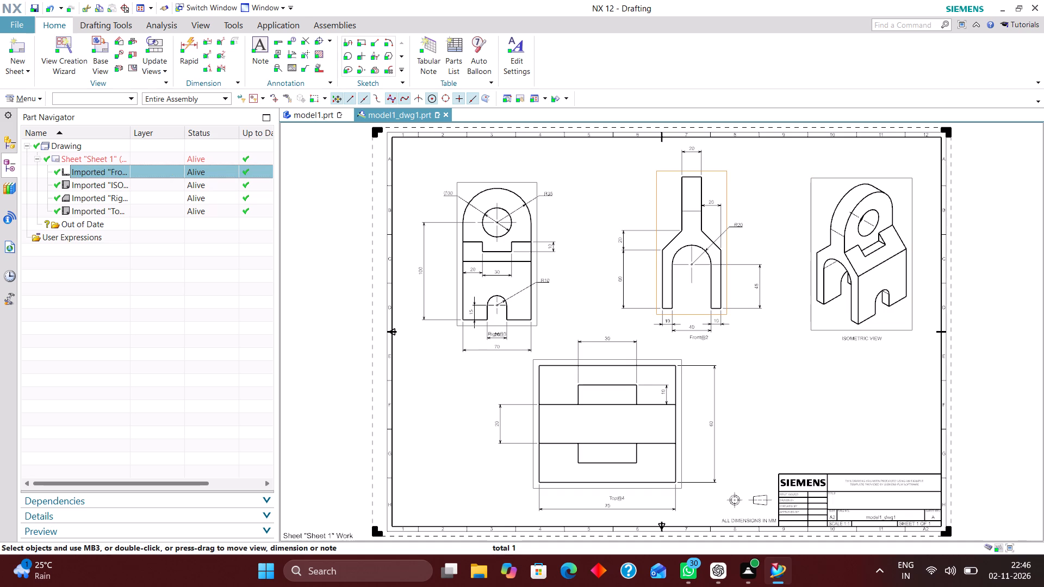
right_click(148, 171)
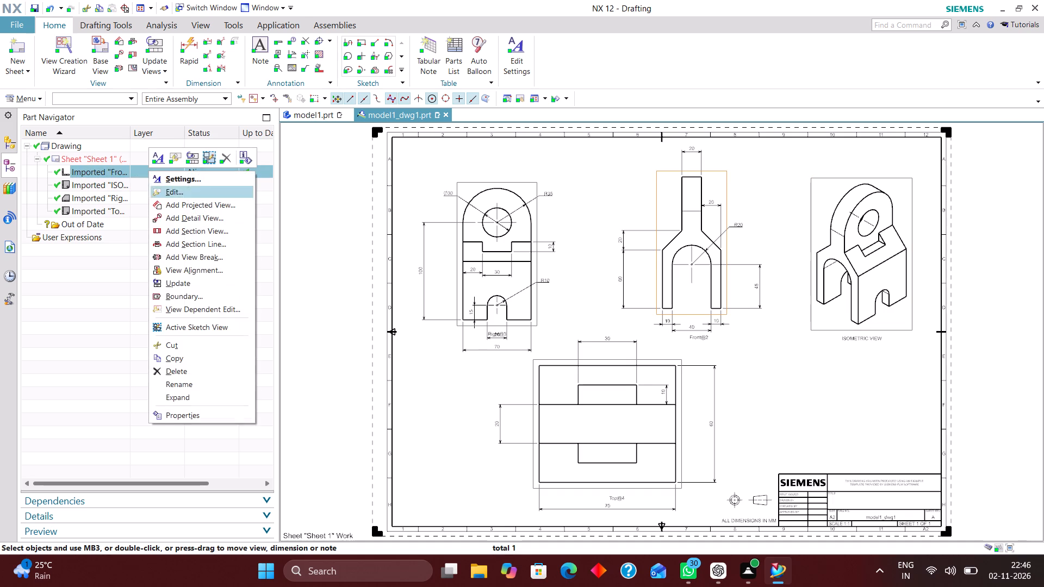
left_click(195, 386)
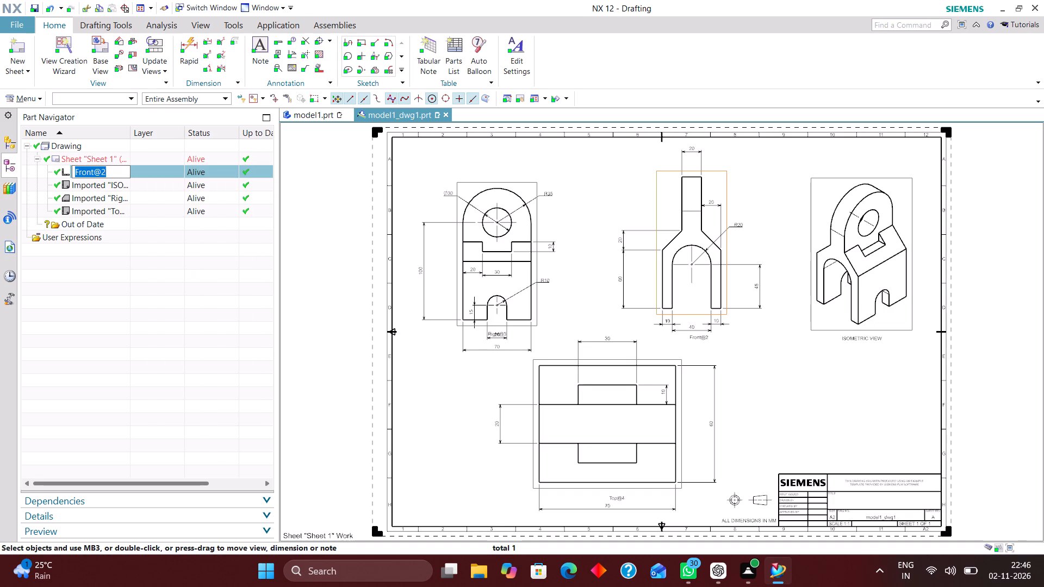
type("RIGHT VIEW")
key("Return")
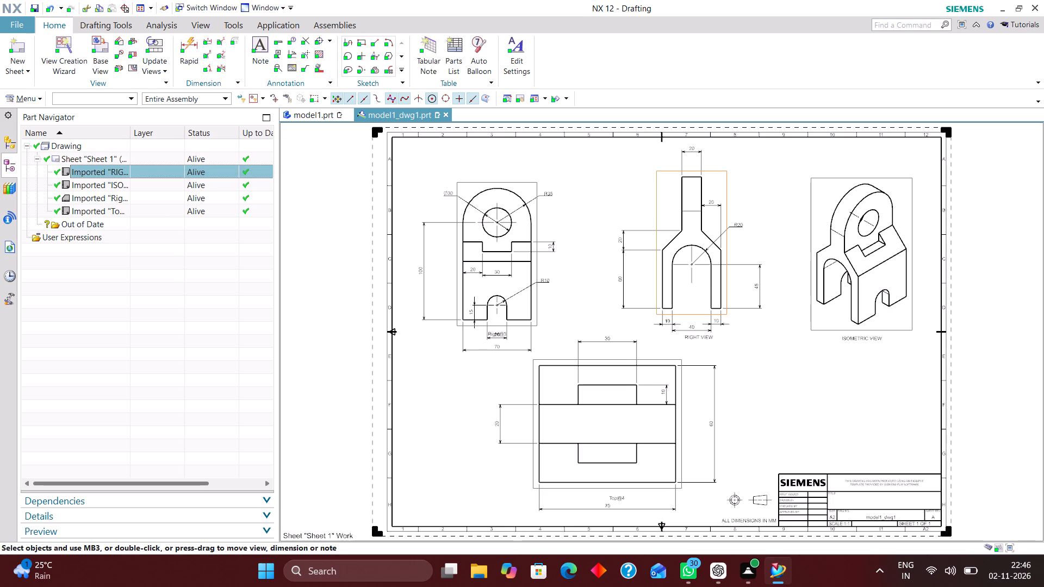
Rename the view with the round hole as FRONT VIEW.
left_click(154, 196)
right_click(153, 196)
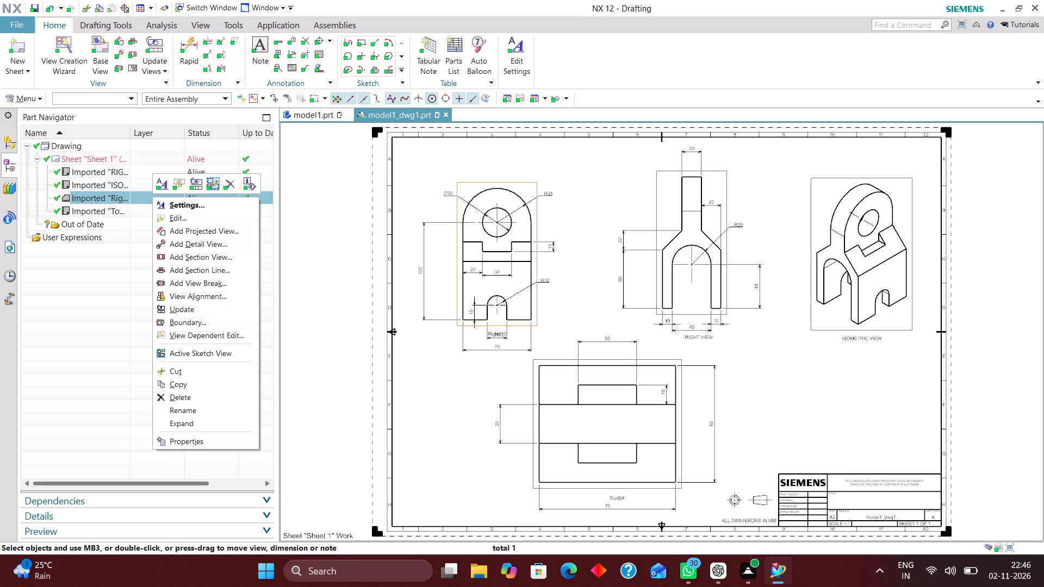
left_click(198, 410)
key("r")
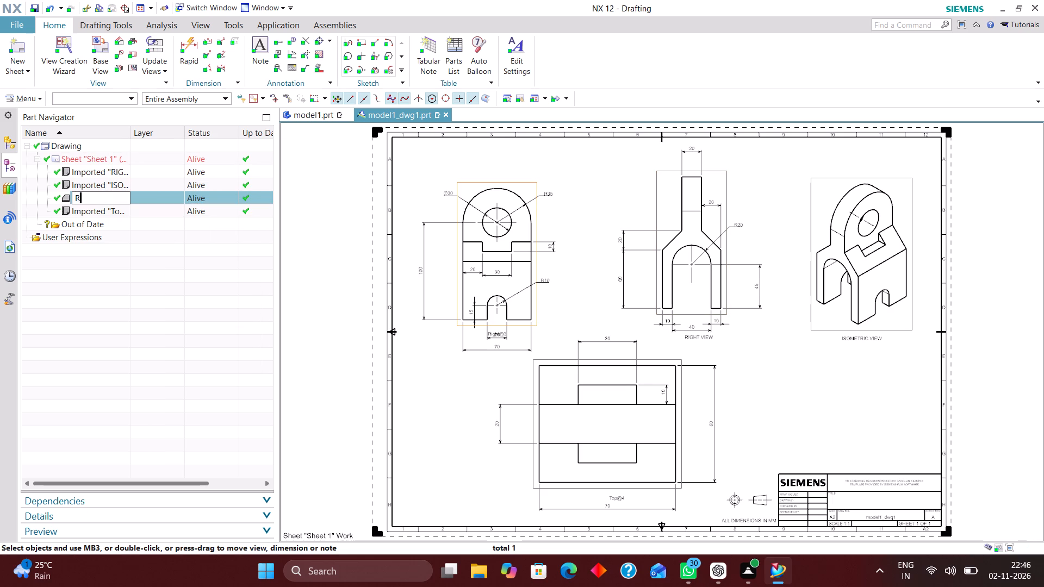
key("BackSpace")
type("FRONT VIEW")
key("Return")
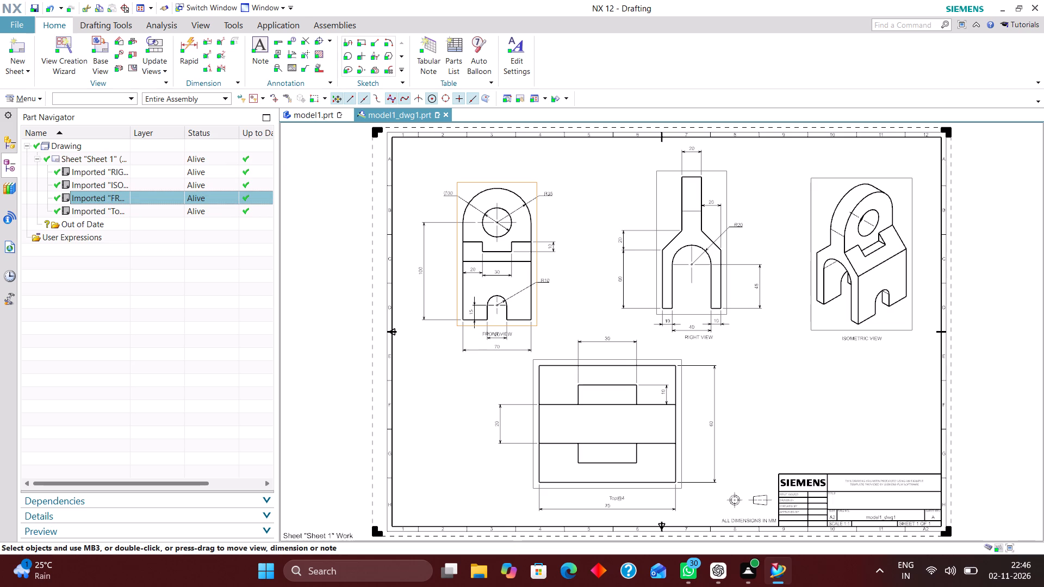
Move the FRONT VIEW label below the view's 70 width dimension, clear of the 20 slot dimension.
scroll(513, 323, "up", 3)
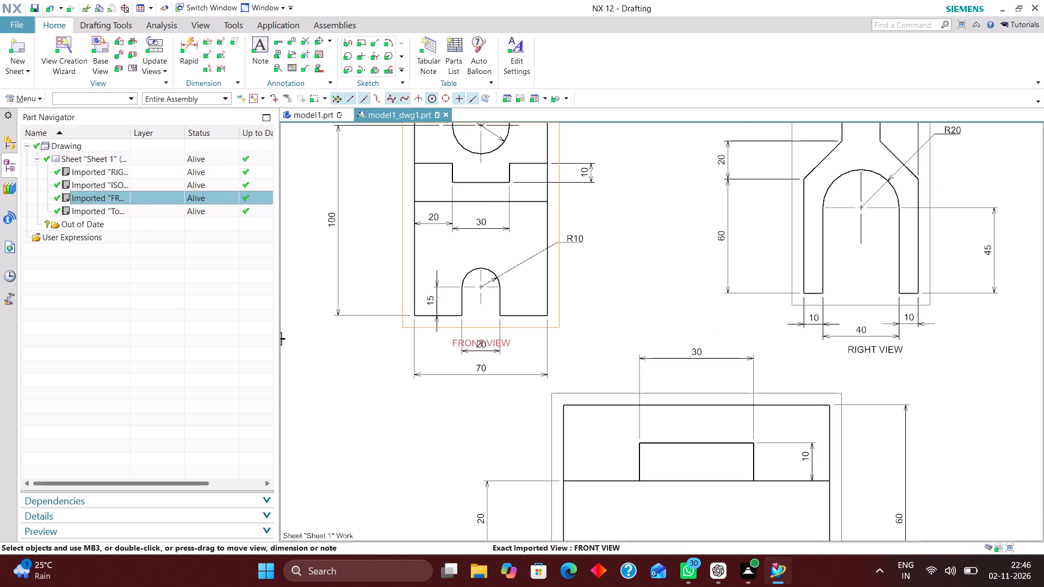
left_click_drag(508, 343, 466, 386)
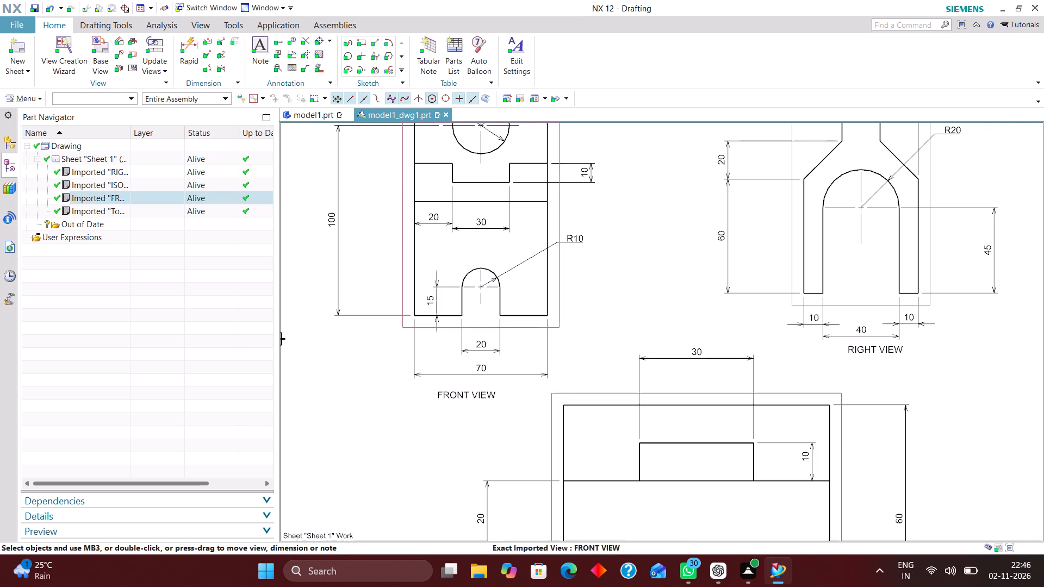
Rename the remaining imported view, Top@4, as TOP VIEW.
scroll(445, 332, "down", 4)
left_click(128, 210)
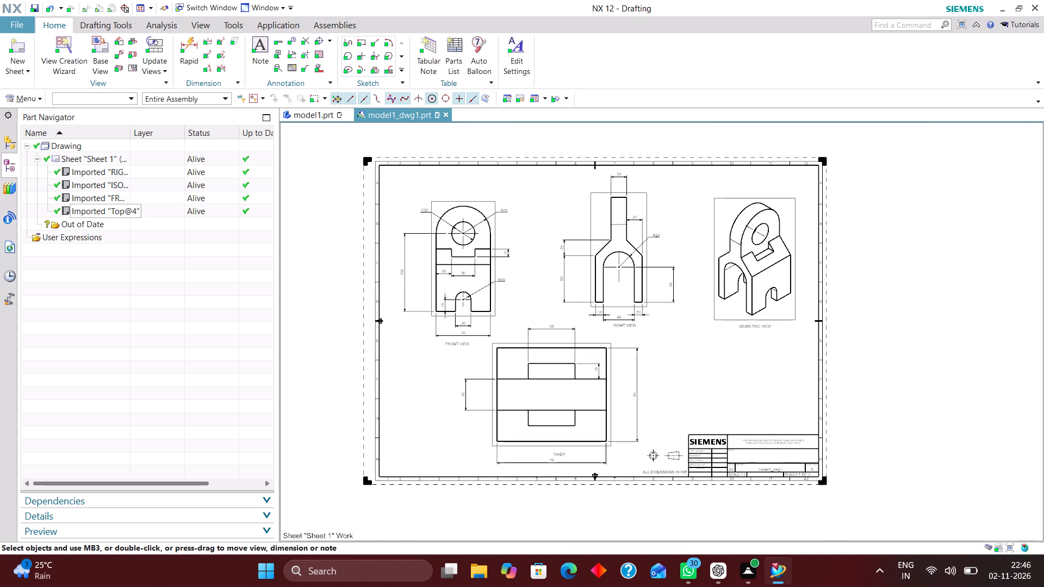
right_click(153, 212)
left_click(200, 427)
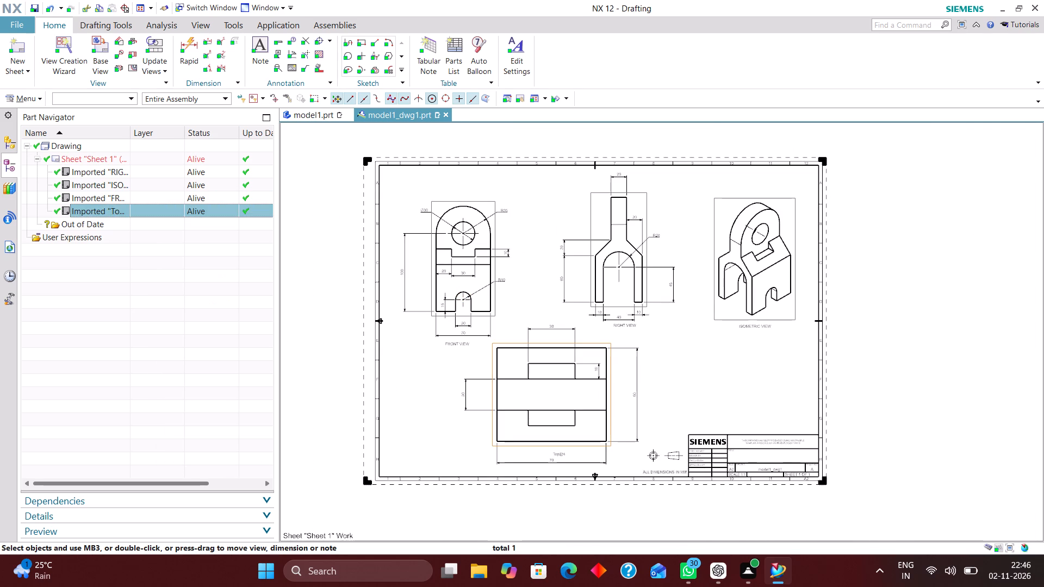
type("TOP VIEW")
key("Return")
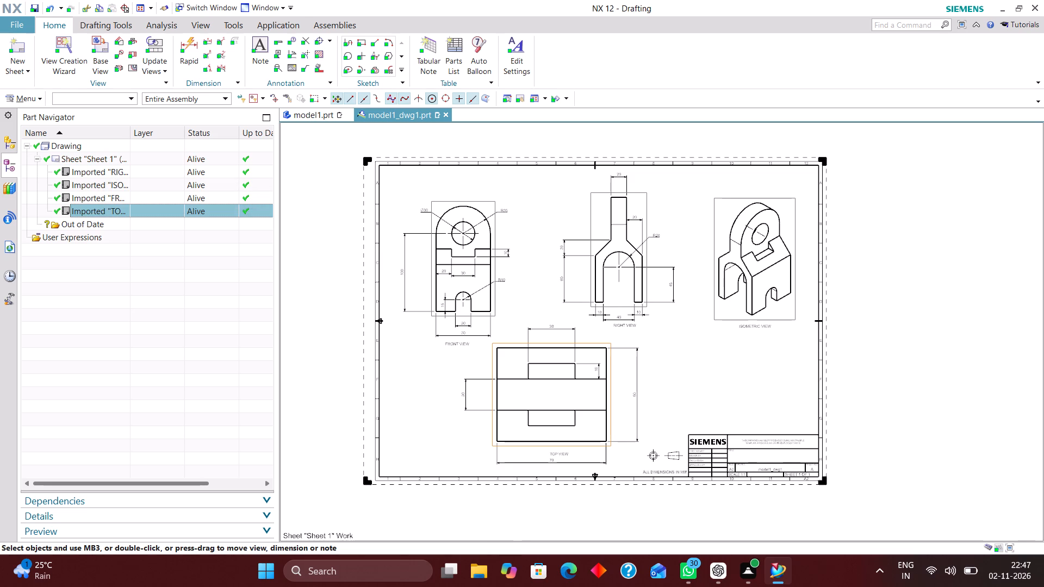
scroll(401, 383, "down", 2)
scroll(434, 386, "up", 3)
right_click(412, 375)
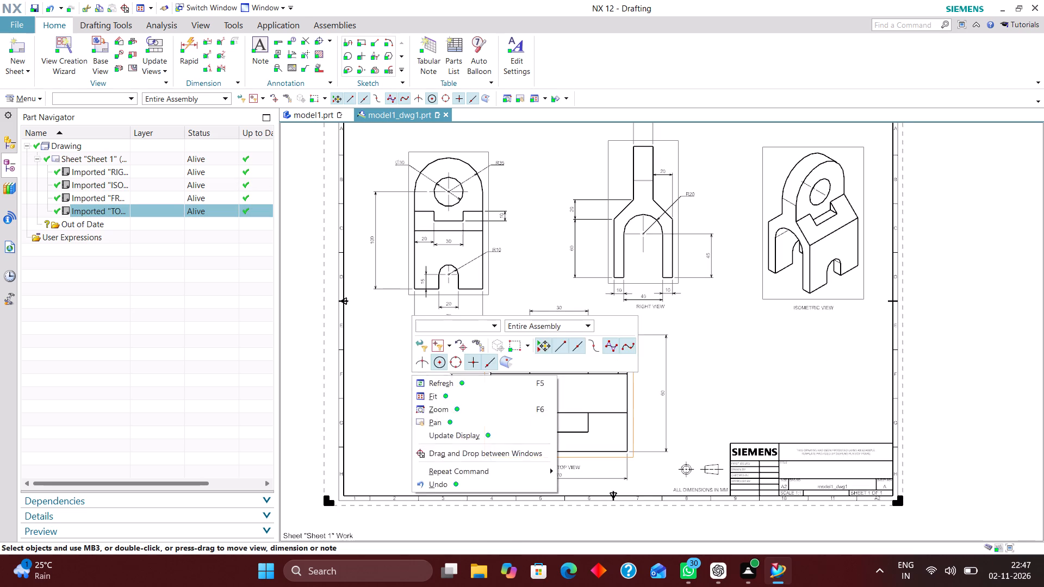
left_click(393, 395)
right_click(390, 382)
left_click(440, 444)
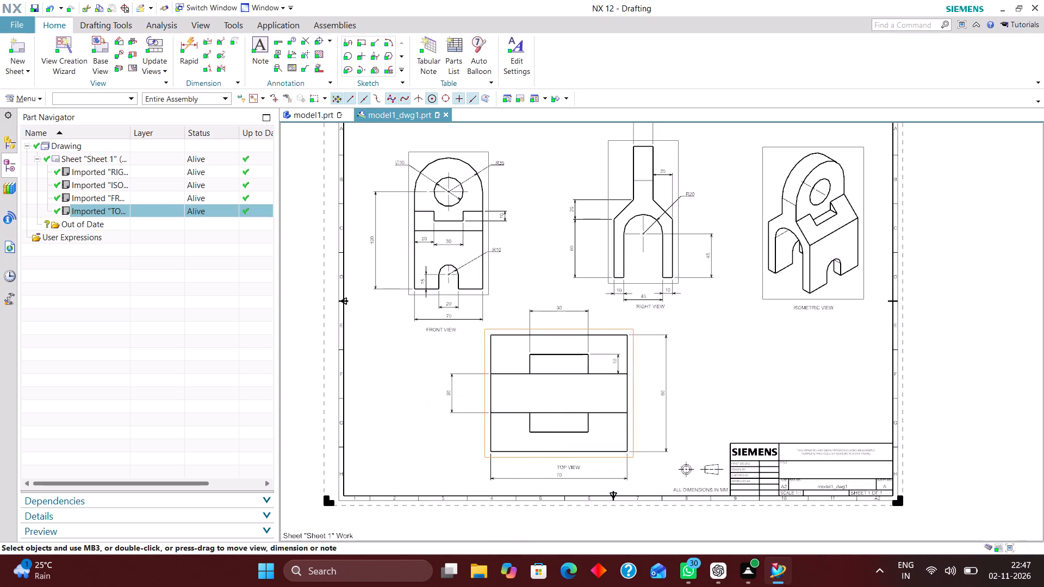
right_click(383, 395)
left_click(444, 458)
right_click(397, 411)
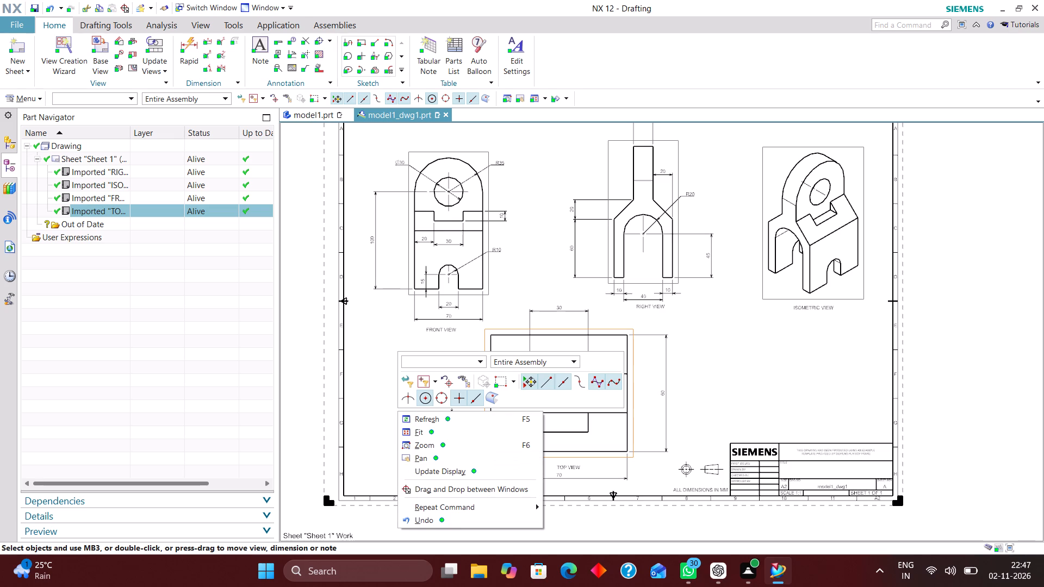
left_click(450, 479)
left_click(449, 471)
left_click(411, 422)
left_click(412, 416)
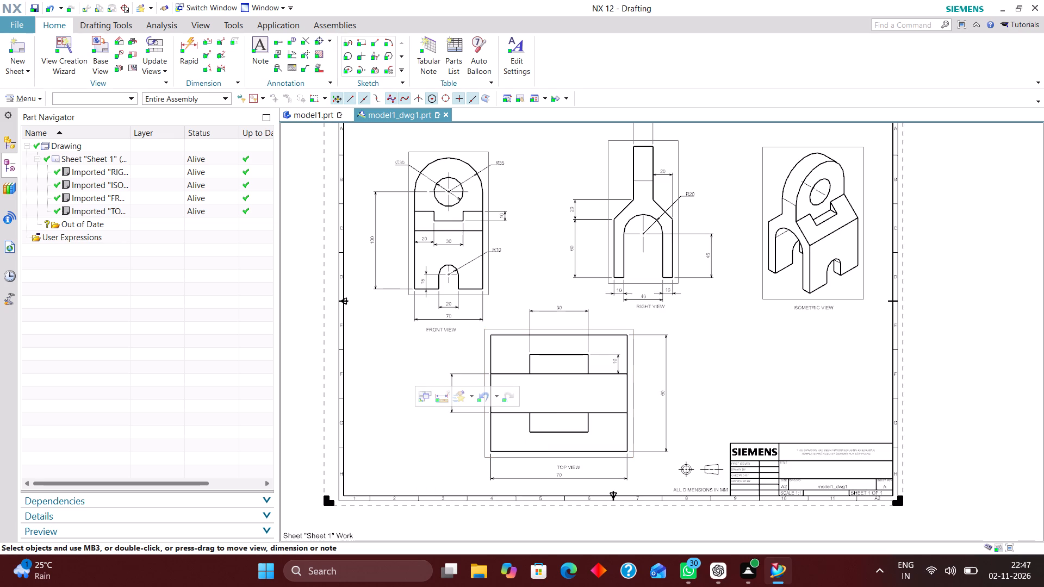
Move the top view slightly down the sheet to widen the gap below the front and right views.
scroll(460, 390, "down", 3)
scroll(609, 383, "up", 2)
right_click_drag(613, 369, 559, 400)
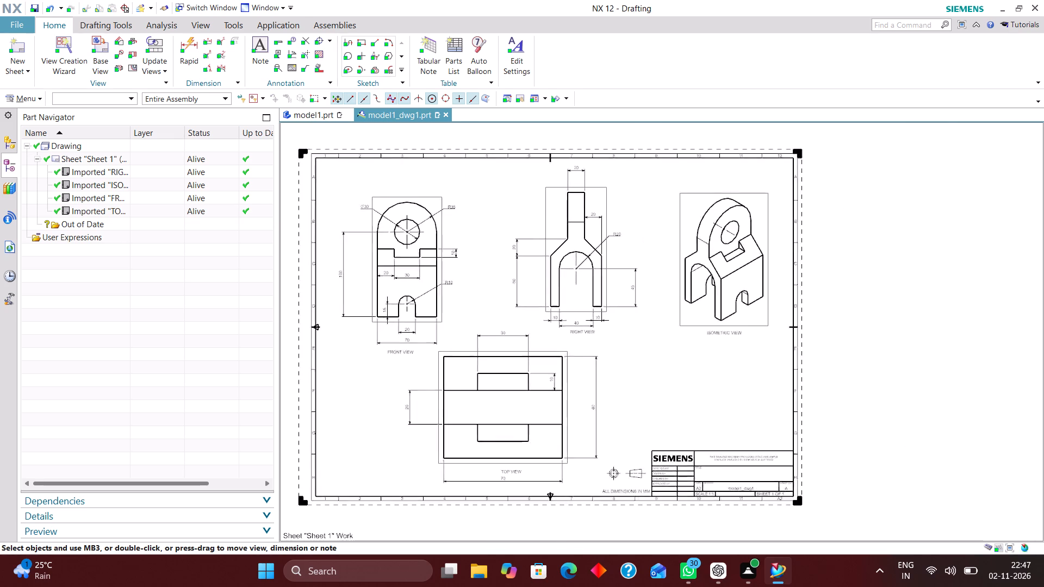
scroll(695, 324, "up", 3)
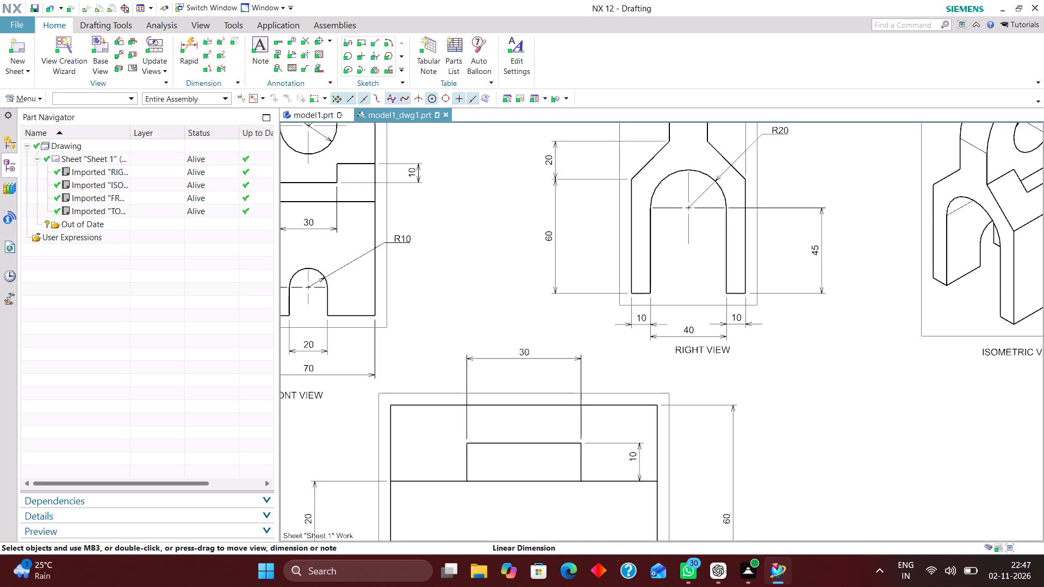
scroll(621, 347, "down", 4)
scroll(604, 453, "up", 2)
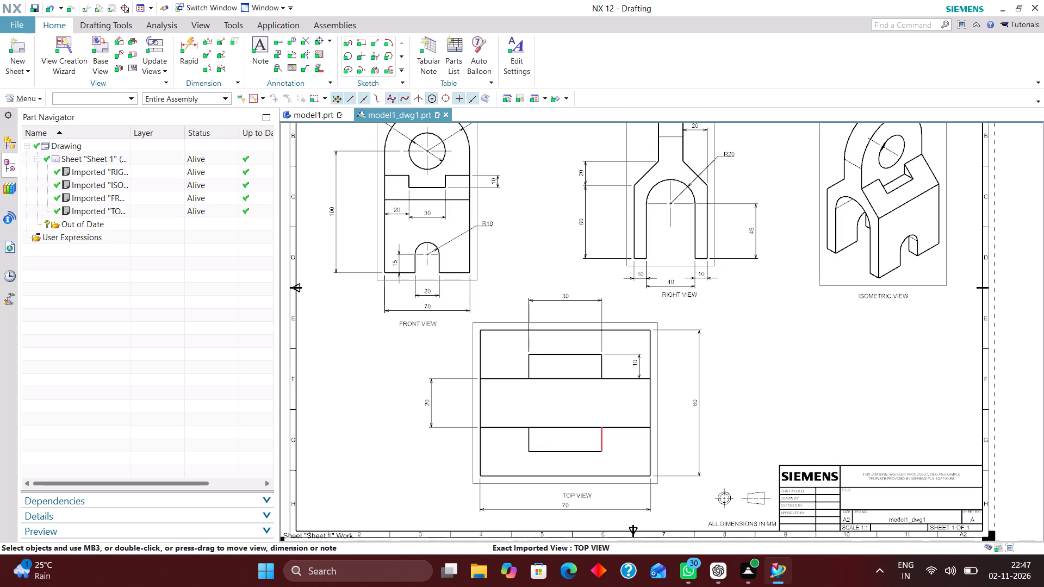
left_click_drag(606, 483, 605, 492)
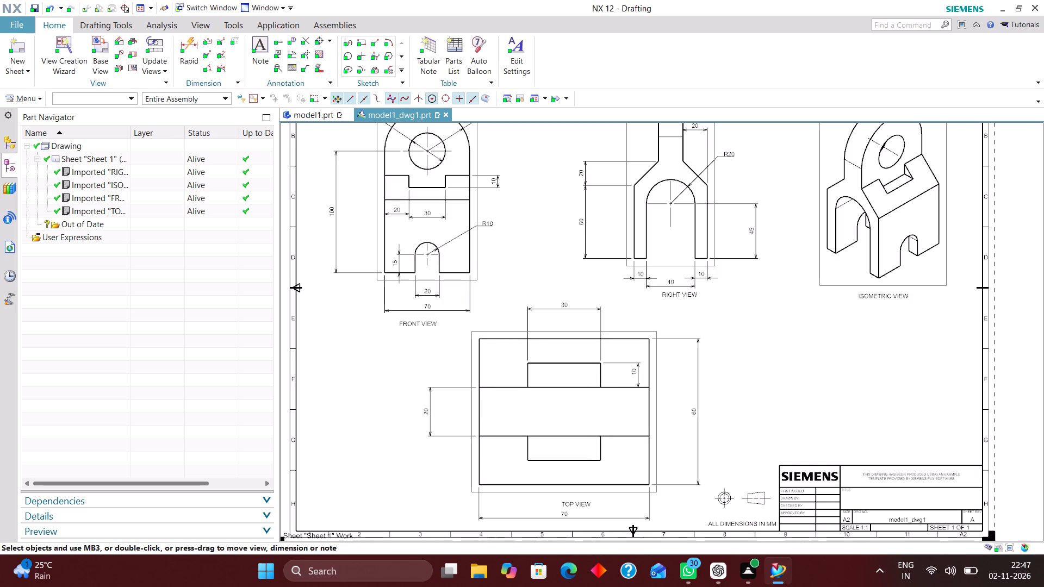
Move the top view's 30 dimension closer to the view's upper edge.
scroll(576, 508, "up", 3)
scroll(589, 460, "down", 4)
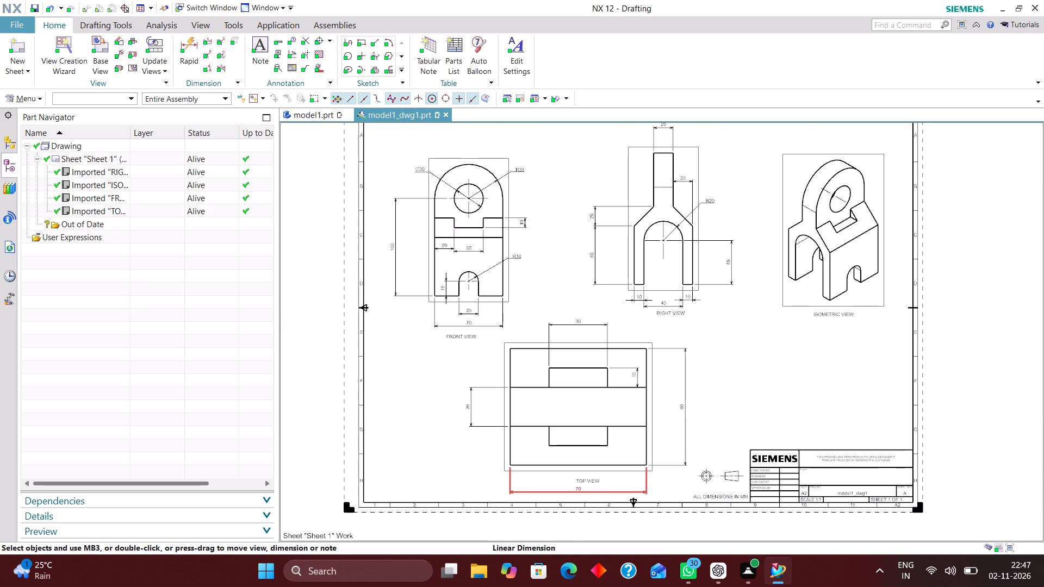
left_click_drag(583, 321, 581, 334)
Move the TOP VIEW label away from the 70 dimension to beside the view's lower left corner.
scroll(589, 491, "up", 4)
scroll(560, 424, "down", 3)
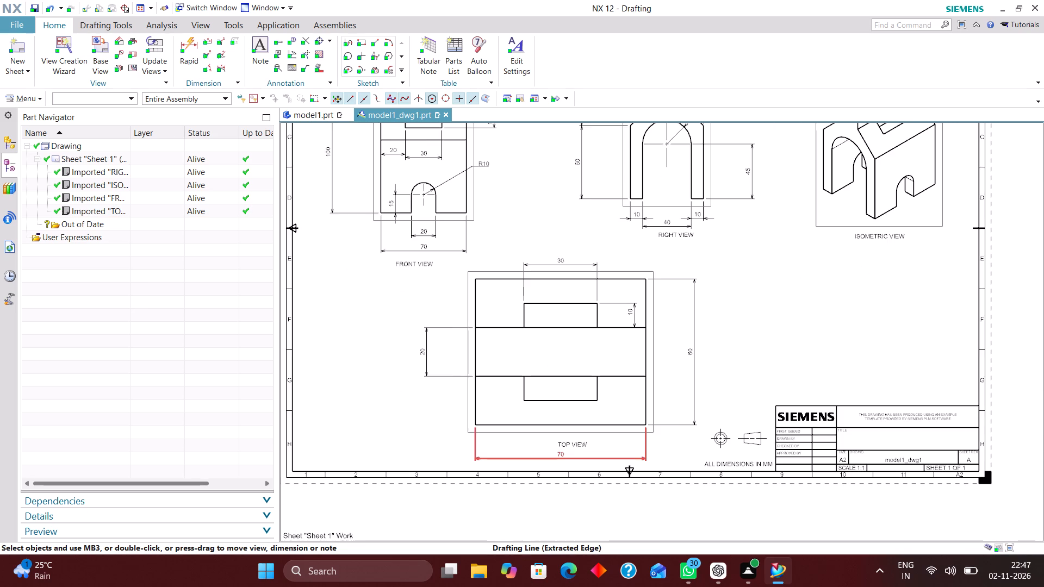
left_click_drag(577, 444, 443, 427)
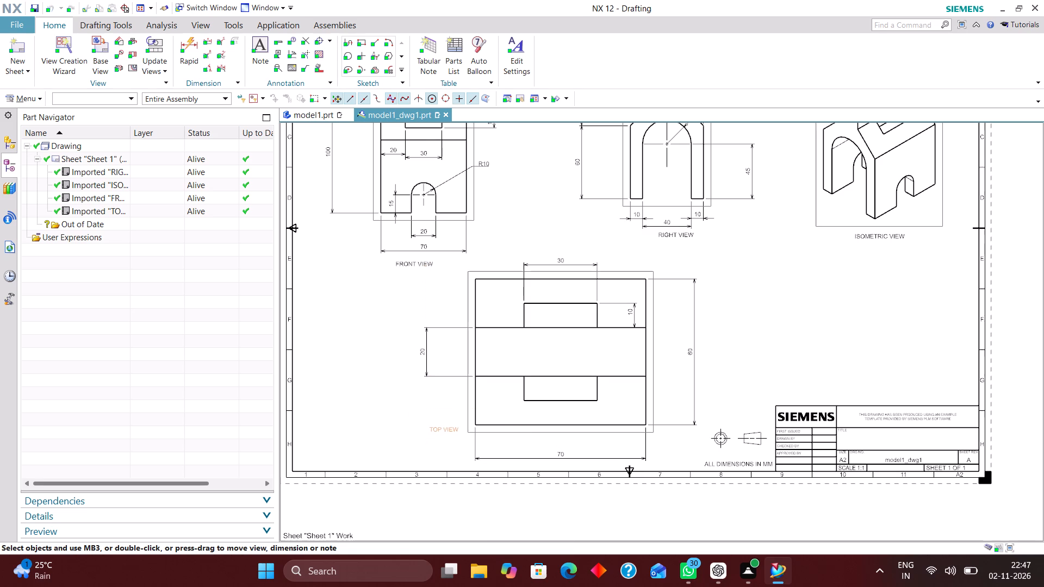
left_click_drag(443, 427, 441, 431)
Move the top view's 20 dimension closer to the view's left edge.
left_click_drag(422, 351, 434, 352)
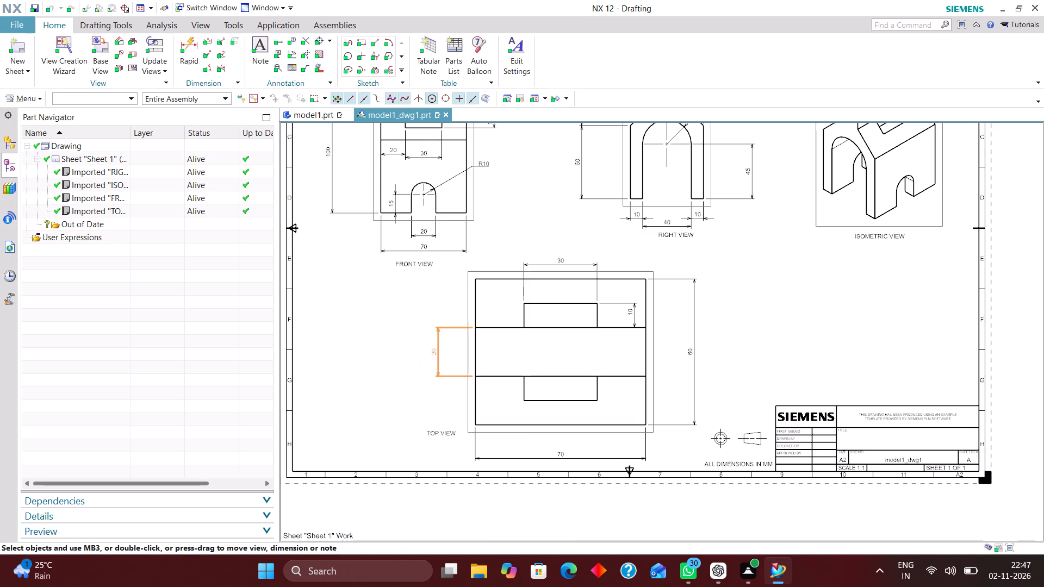
left_click_drag(434, 352, 437, 352)
Move the right view's 40 dimension up into line with the 10 dimensions of the fork legs.
scroll(502, 420, "down", 1)
scroll(697, 318, "up", 2)
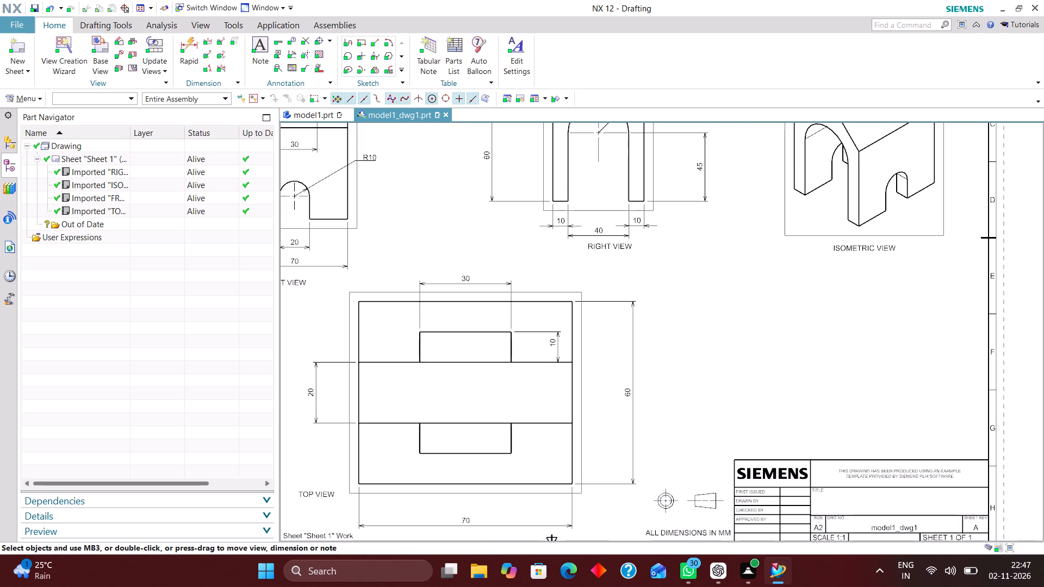
right_click_drag(738, 290, 714, 375)
right_click_drag(728, 329, 681, 417)
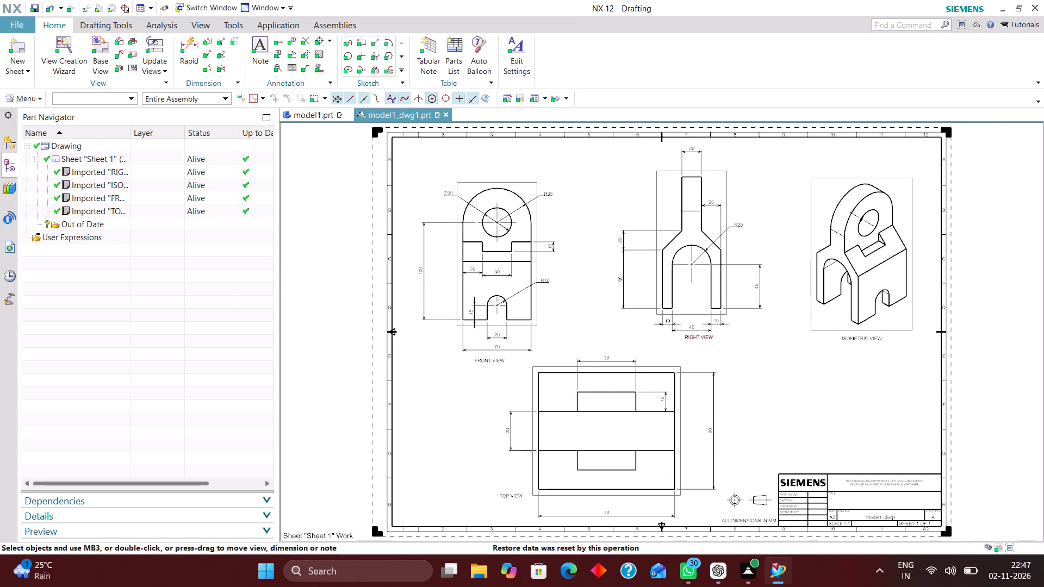
scroll(713, 341, "up", 4)
left_click_drag(663, 316, 659, 305)
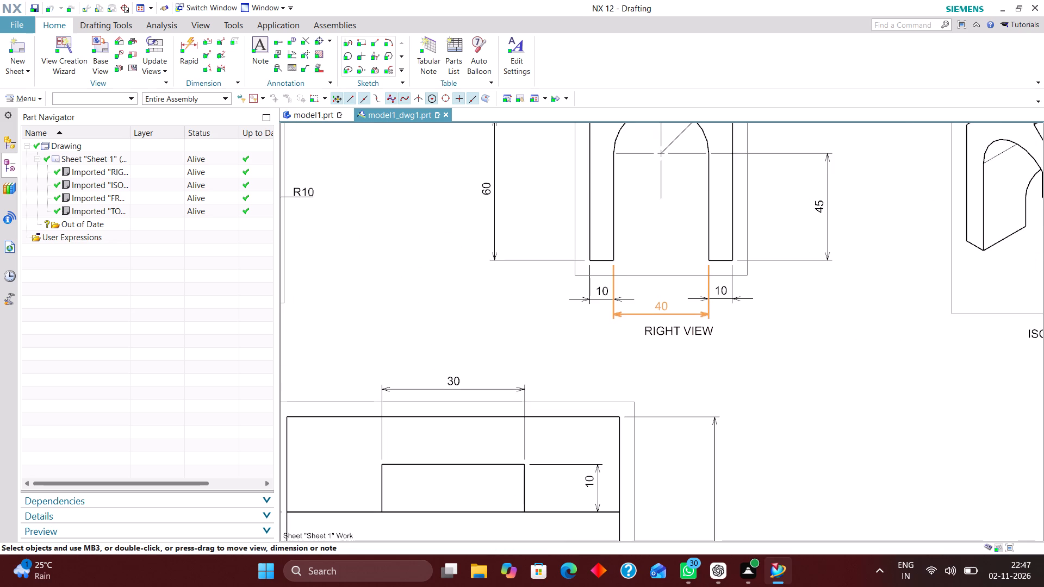
left_click_drag(659, 305, 659, 291)
scroll(658, 301, "up", 6)
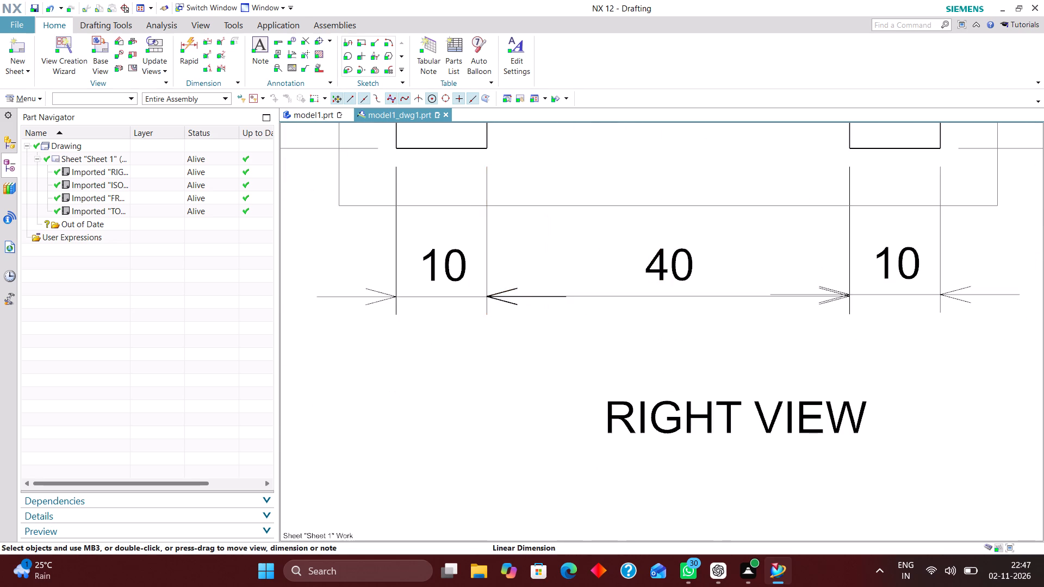
scroll(572, 317, "up", 2)
left_click_drag(714, 282, 714, 235)
scroll(675, 316, "down", 4)
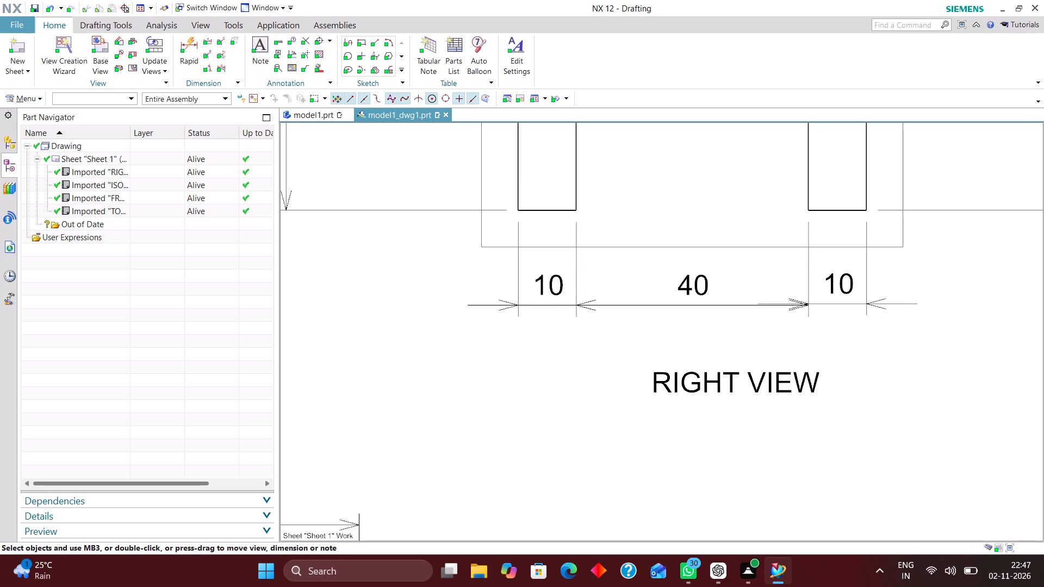
Align the right view's right-hand 10 dimension with the 40 dimension line, keeping its text centred between the extension lines.
scroll(756, 305, "up", 4)
scroll(703, 344, "down", 3)
left_click_drag(872, 320, 875, 299)
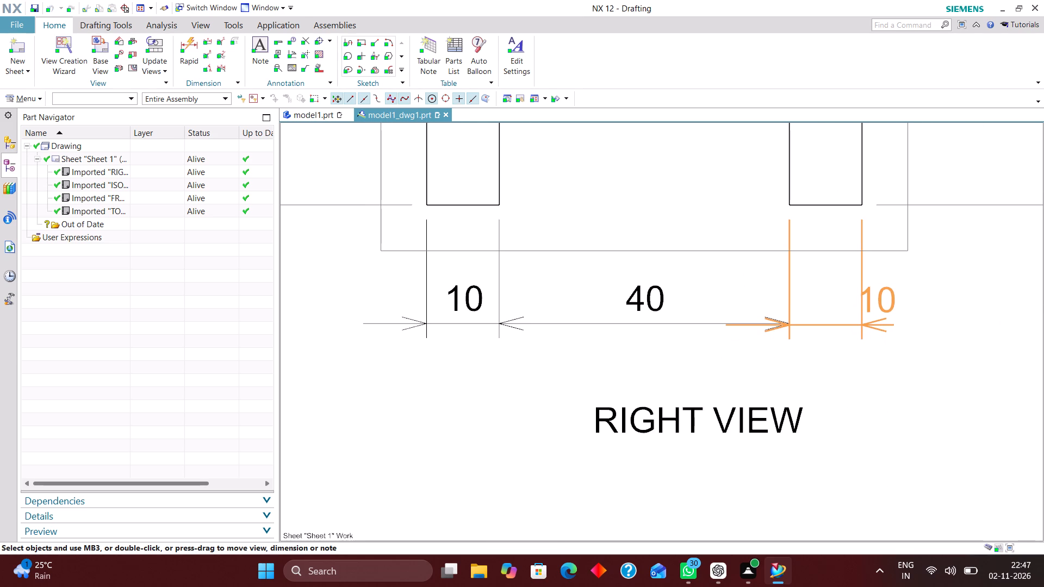
left_click_drag(875, 299, 875, 298)
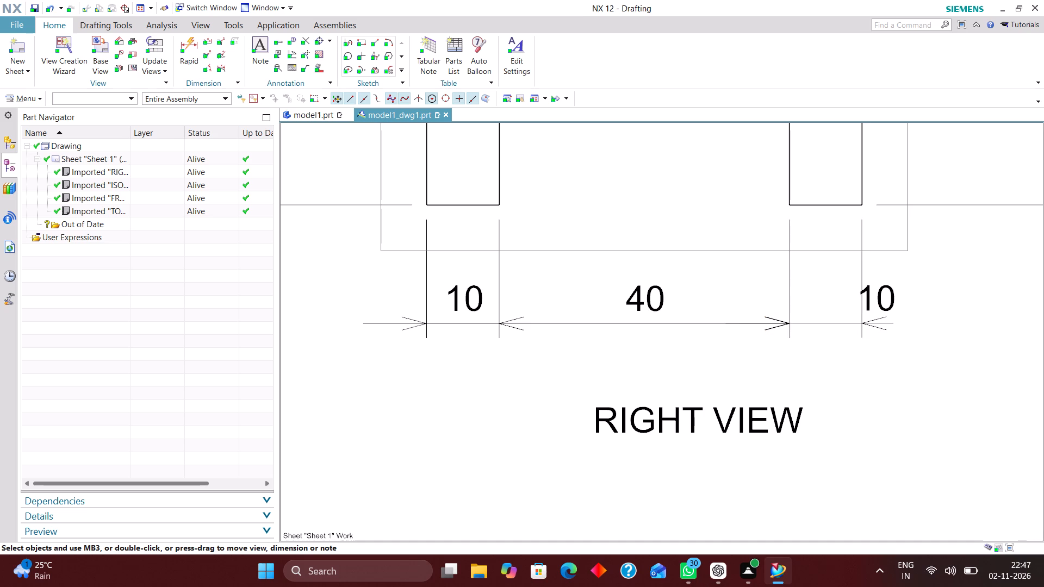
scroll(739, 369, "down", 4)
scroll(636, 334, "down", 3)
scroll(736, 365, "up", 3)
right_click_drag(797, 314, 736, 373)
scroll(732, 336, "up", 6)
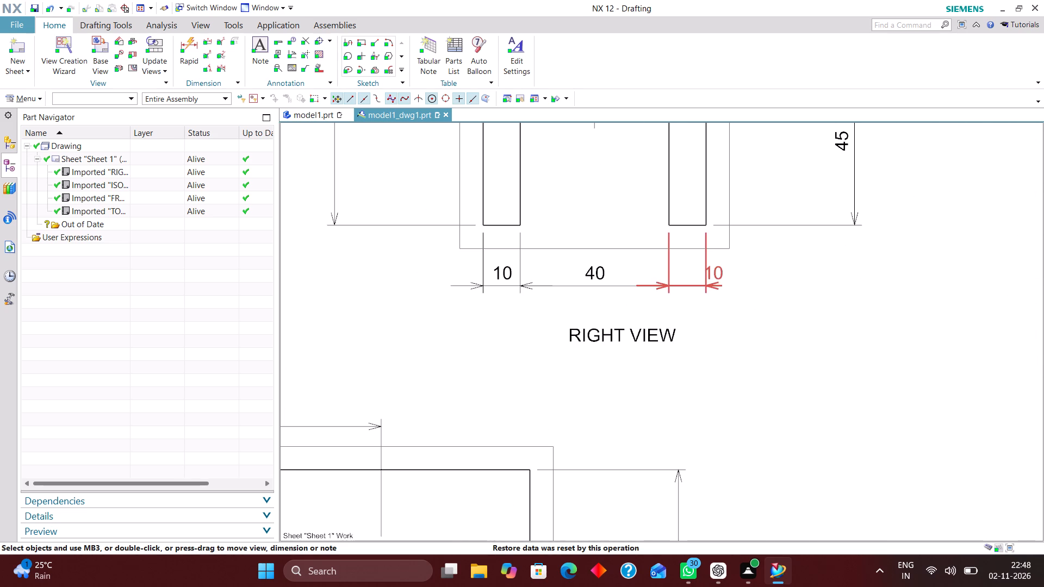
left_click_drag(723, 285, 679, 271)
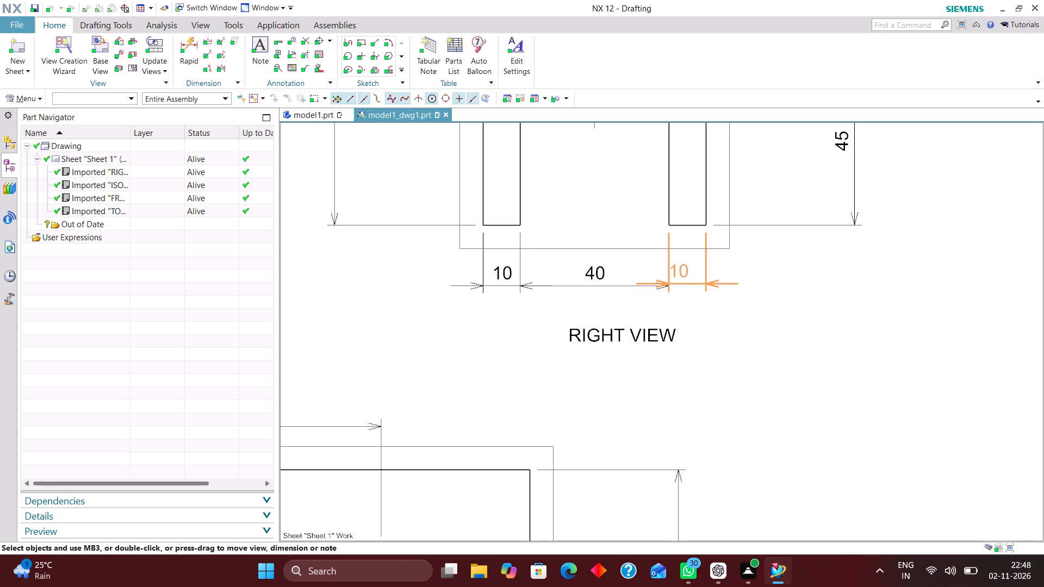
left_click_drag(679, 271, 682, 272)
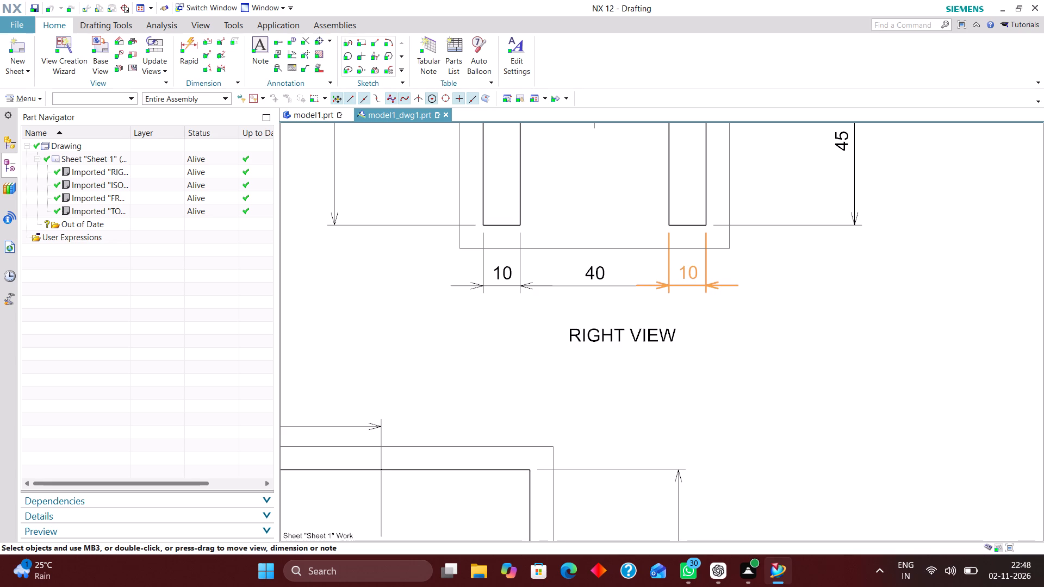
left_click_drag(682, 272, 682, 273)
Show the view scale in the isometric view's label and change its prefix to "SCALE : ".
scroll(781, 287, "down", 4)
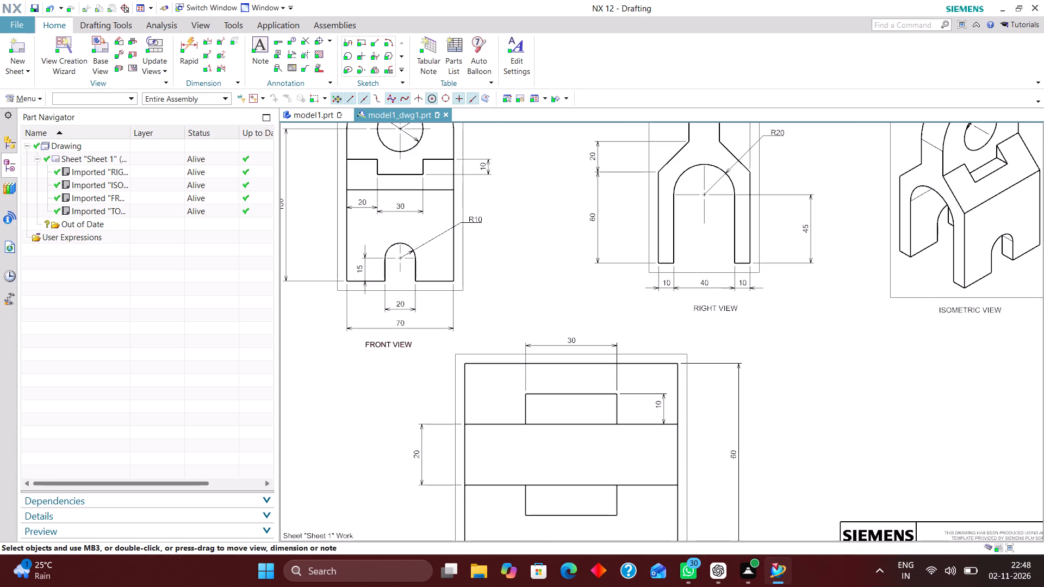
scroll(421, 278, "down", 3)
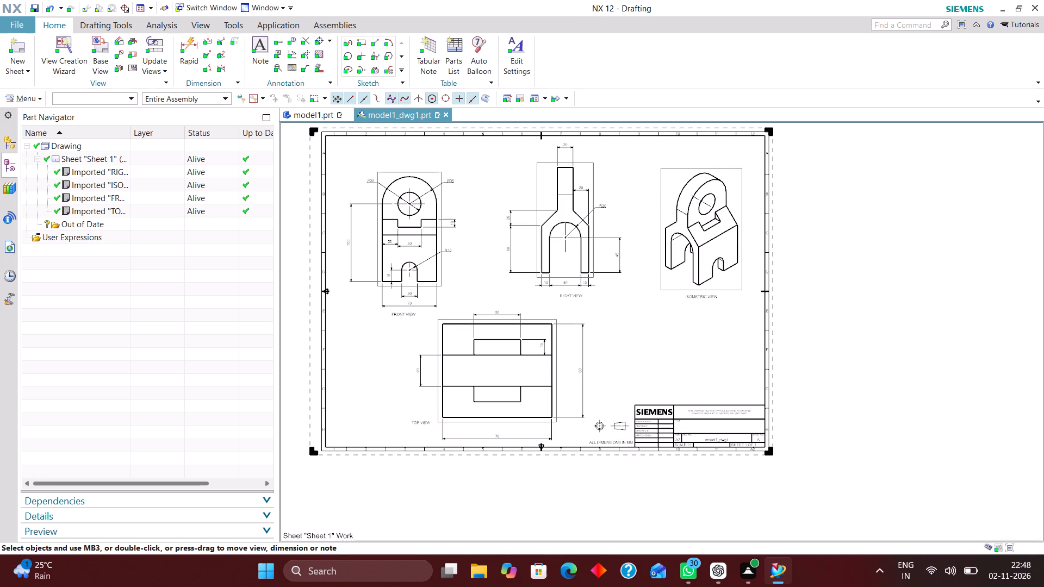
right_click(729, 291)
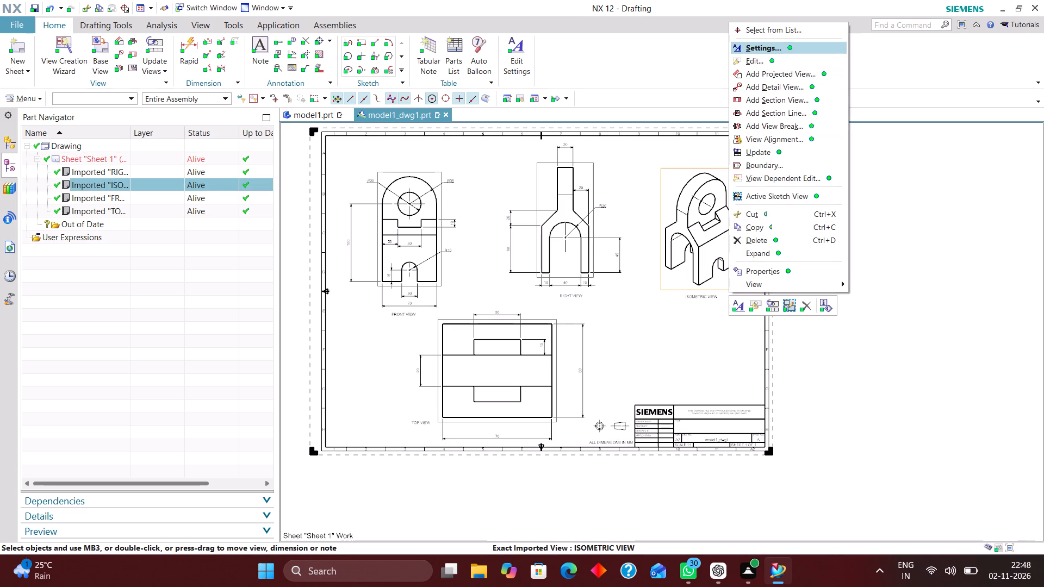
left_click(778, 51)
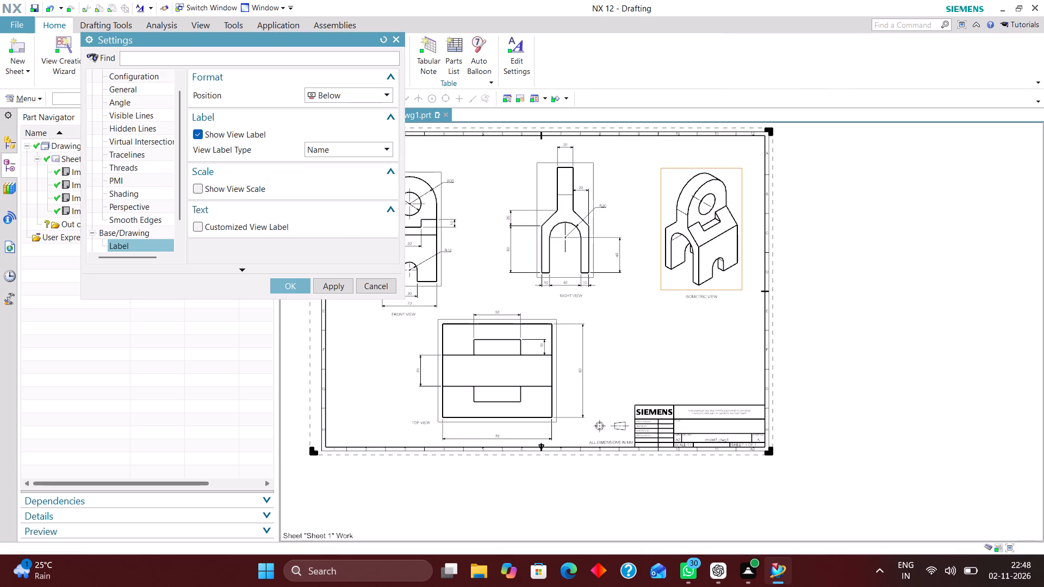
left_click(201, 186)
left_click(324, 222)
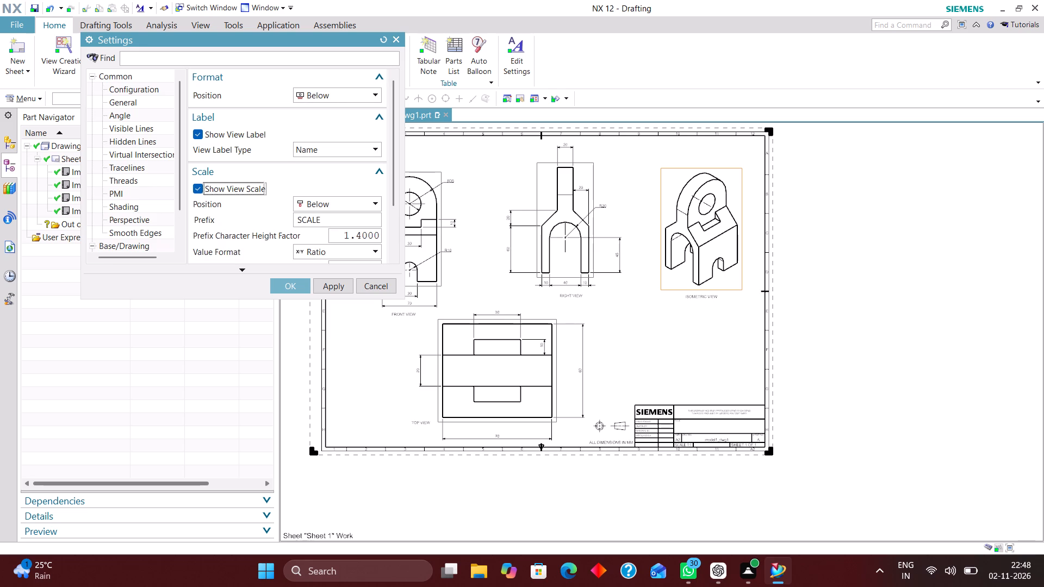
key("space")
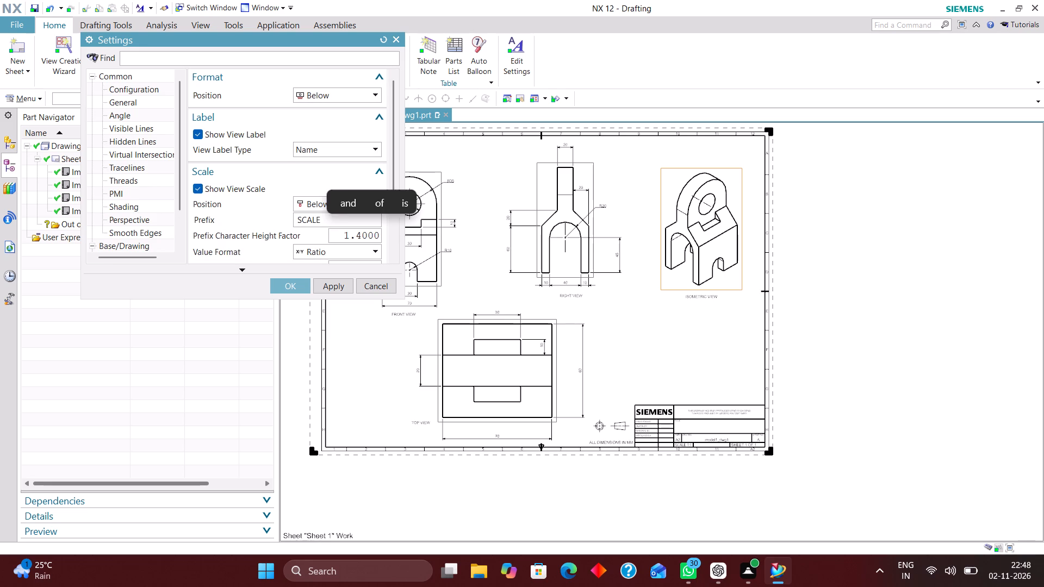
type(":")
key("space")
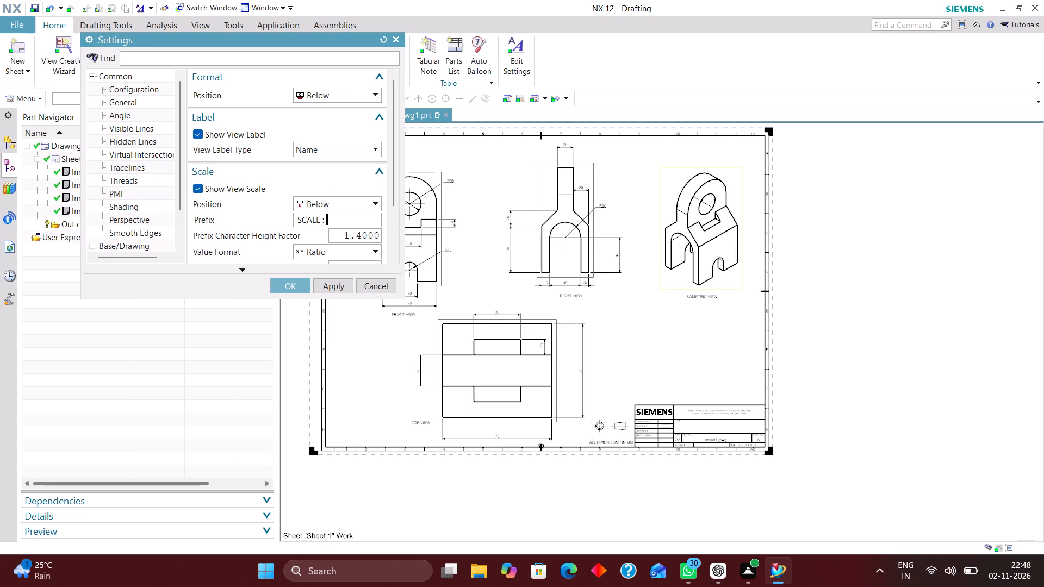
Set both the prefix and value character height factors of the isometric view's scale label to 1.
left_click_drag(341, 235, 565, 246)
key("1")
key("Return")
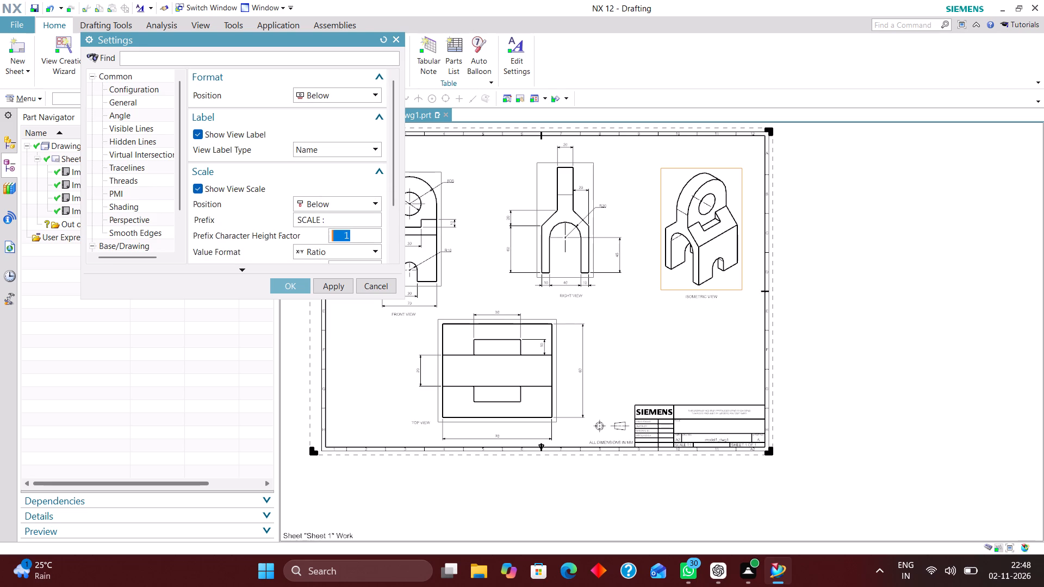
scroll(335, 207, "down", 3)
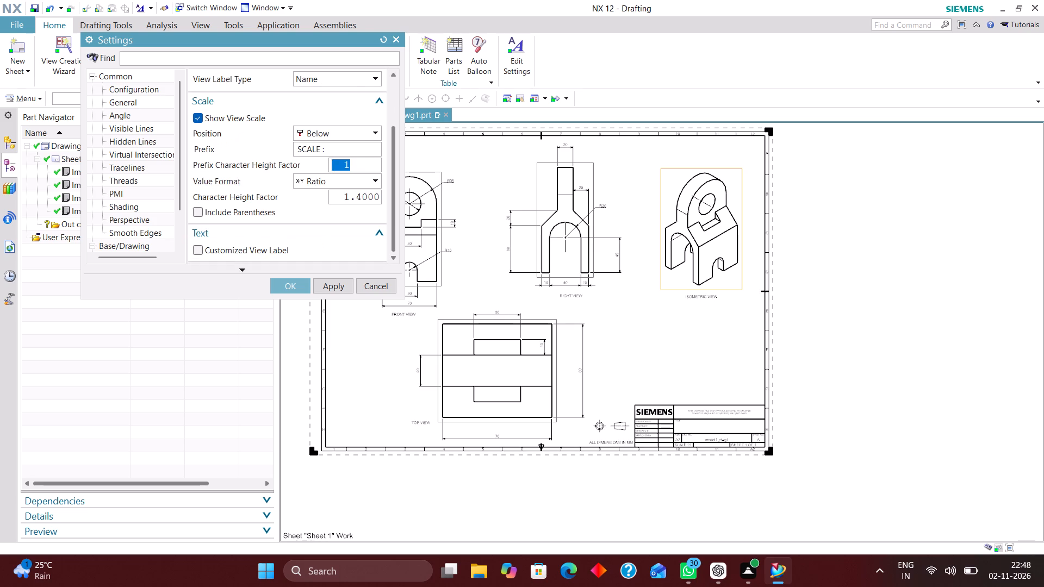
left_click_drag(340, 196, 555, 201)
key("1")
key("Return")
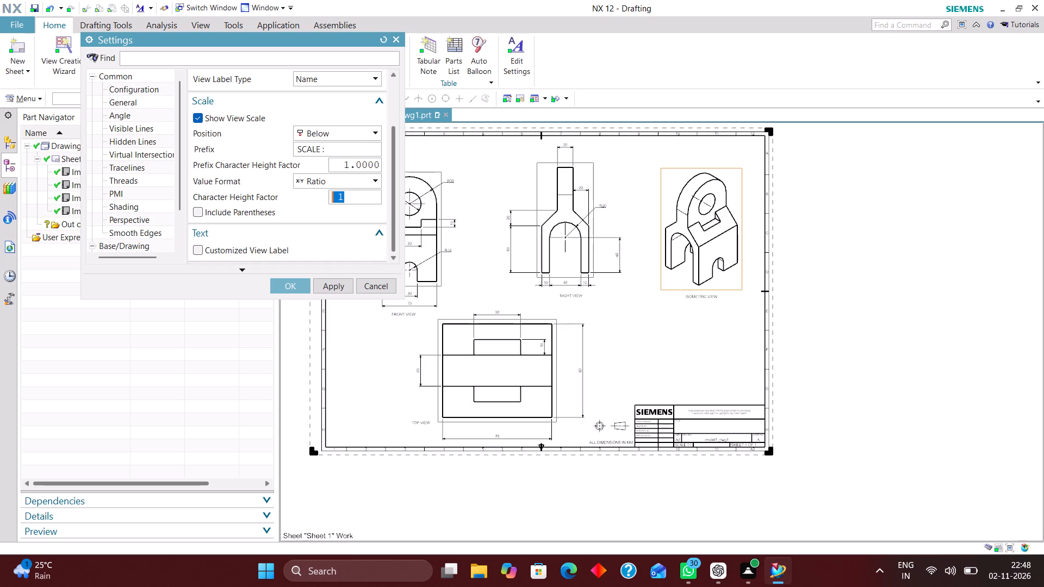
left_click(290, 283)
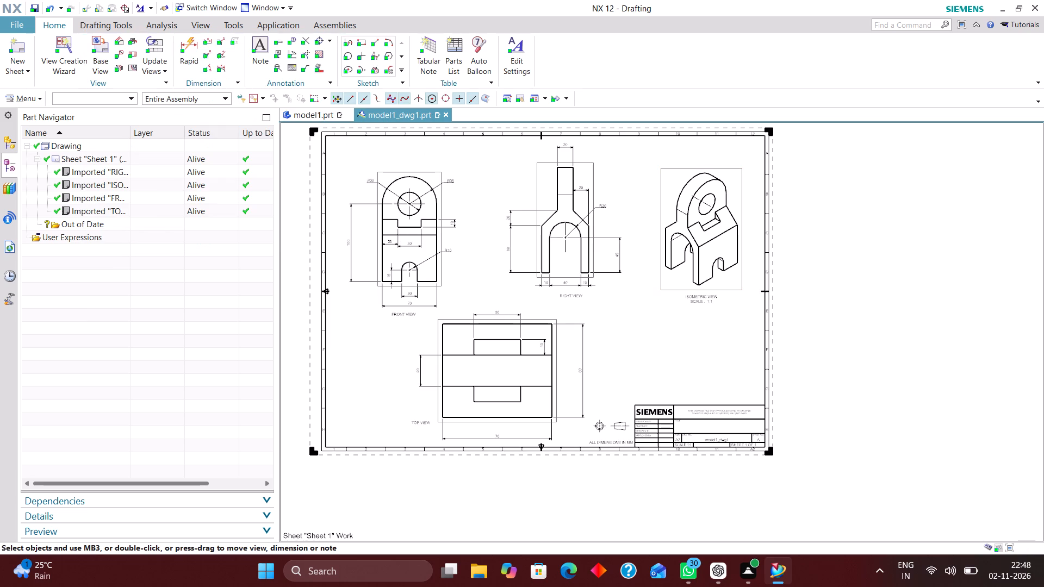
Show the view scale in the right view's label and change its prefix to "SCALE : ".
scroll(586, 296, "up", 3)
right_click(553, 258)
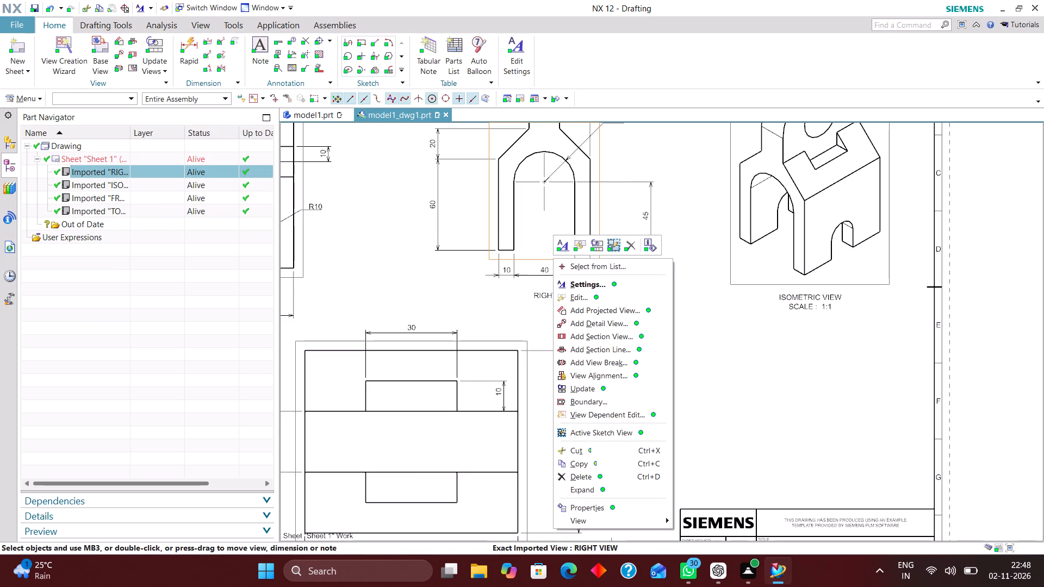
left_click(593, 287)
left_click(197, 186)
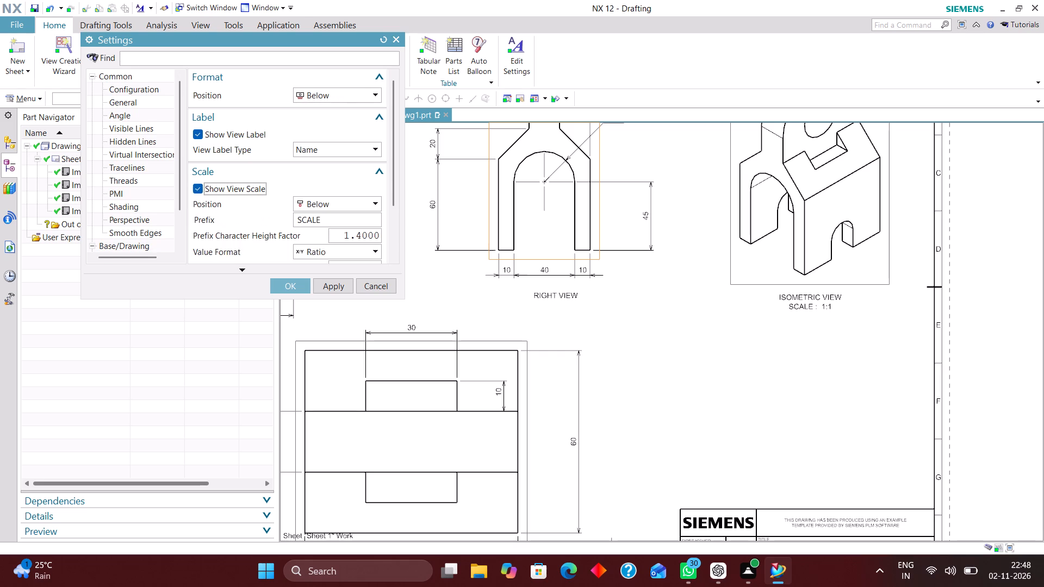
left_click(337, 217)
key("space")
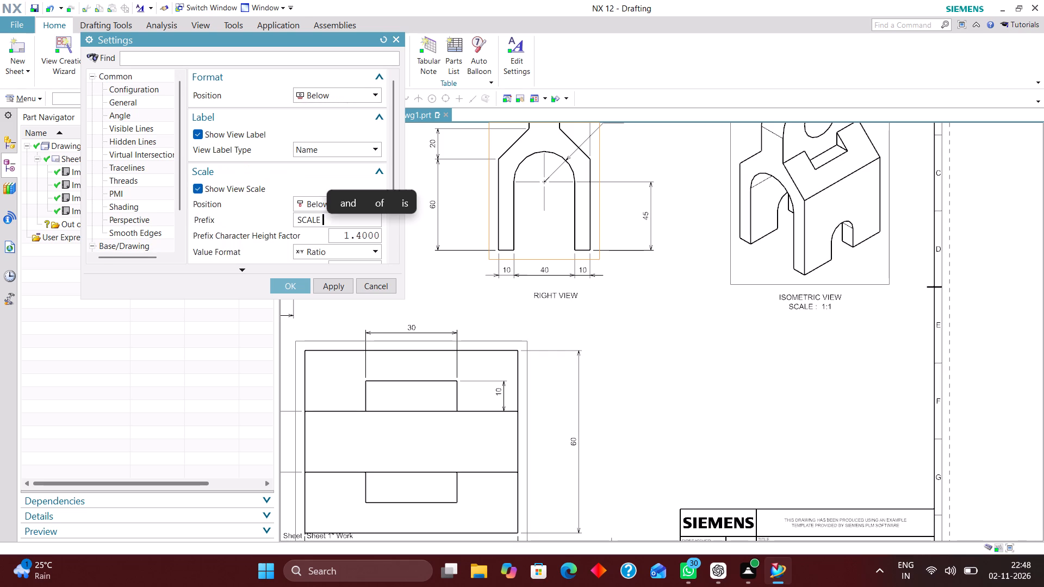
type(":")
key("space")
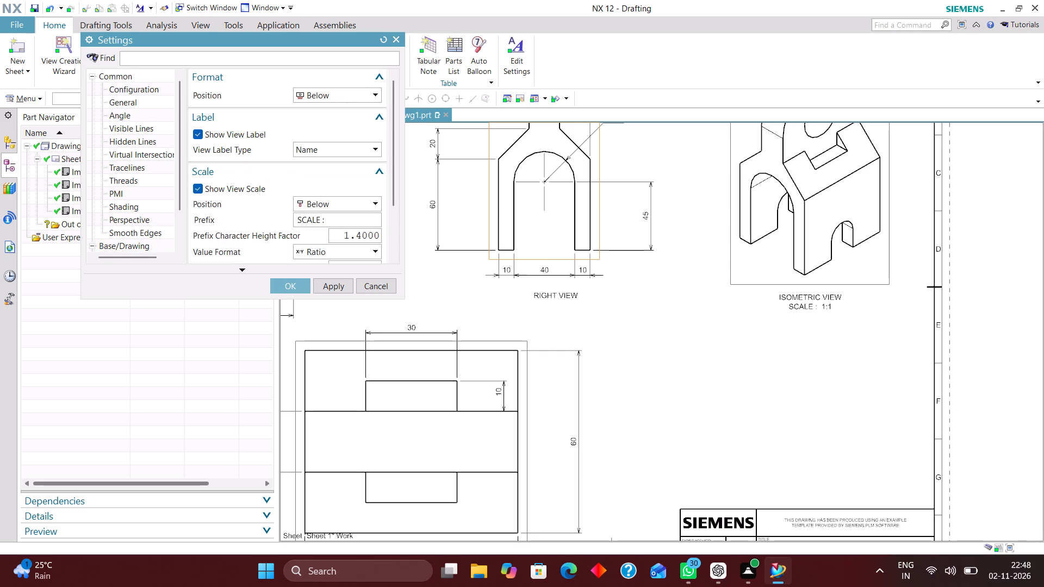
Set both the prefix and value character height factors of the right view's scale label to 1.
left_click_drag(344, 237, 537, 245)
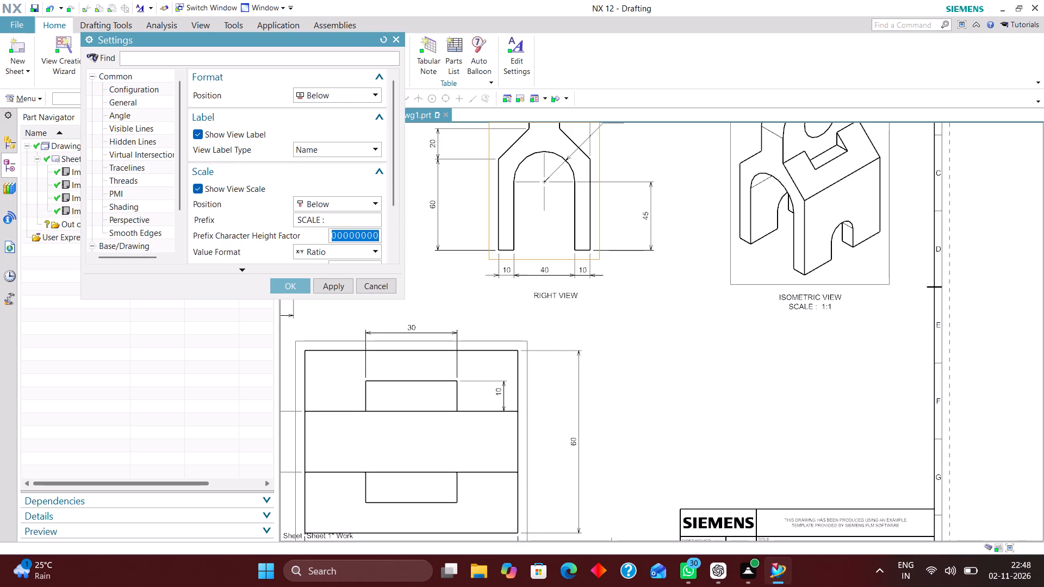
key("1")
key("Return")
scroll(362, 207, "down", 3)
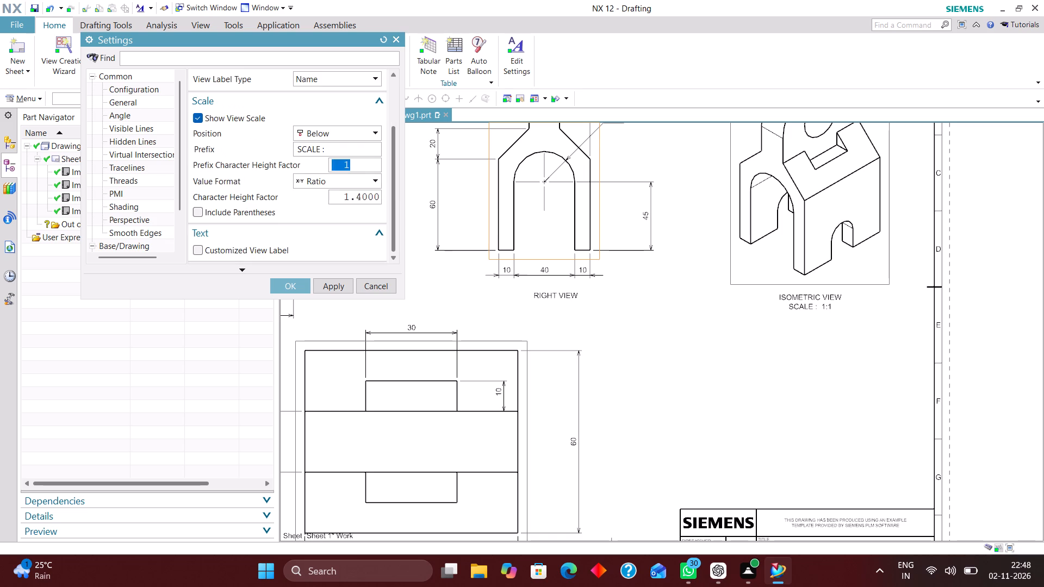
left_click_drag(338, 197, 507, 205)
key("1")
key("Return")
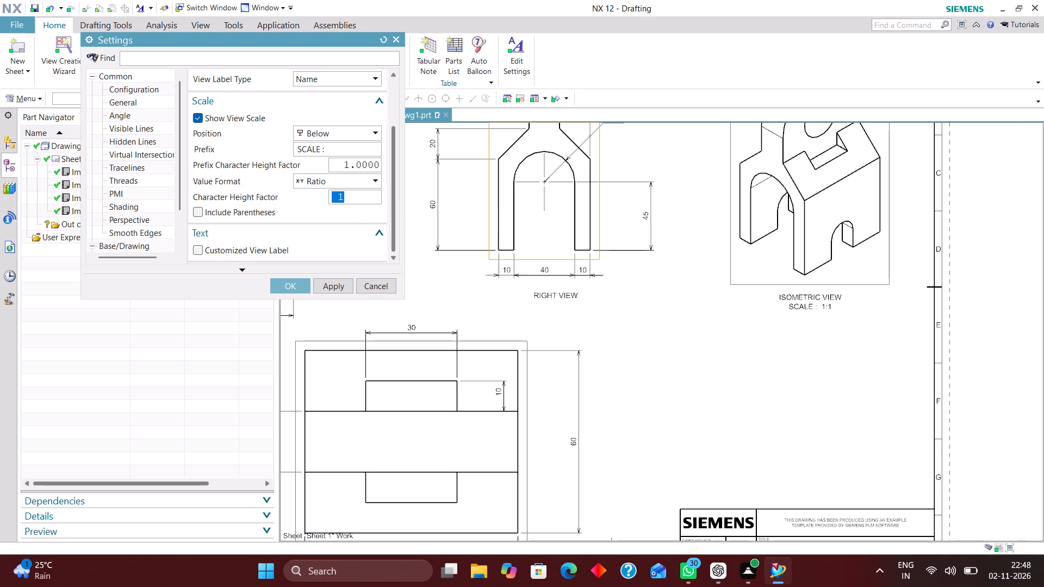
left_click(303, 281)
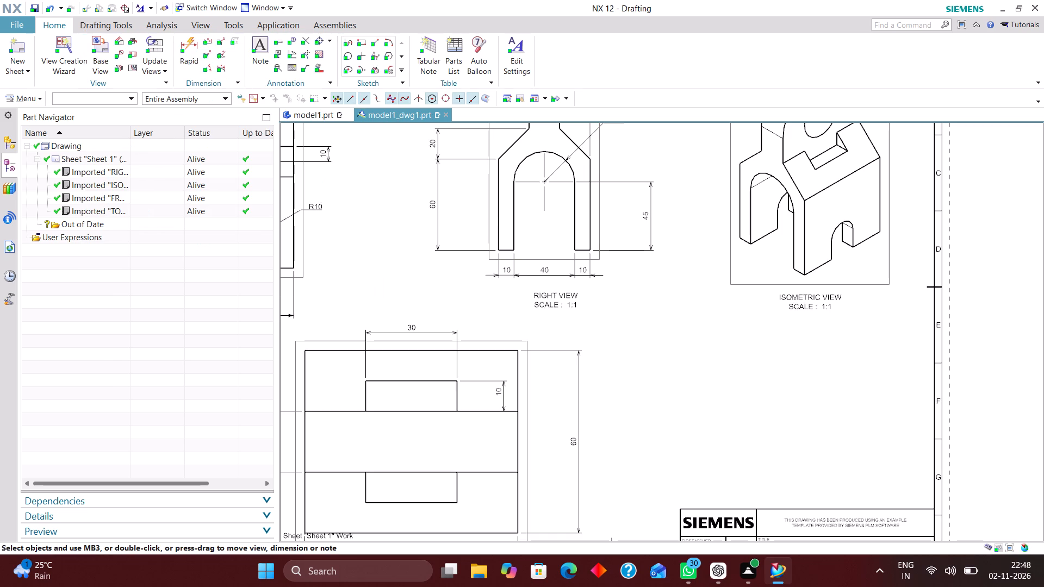
Show the view scale in the front view's label and set its prefix and value character height factors to 1.
scroll(638, 318, "down", 3)
scroll(421, 314, "up", 3)
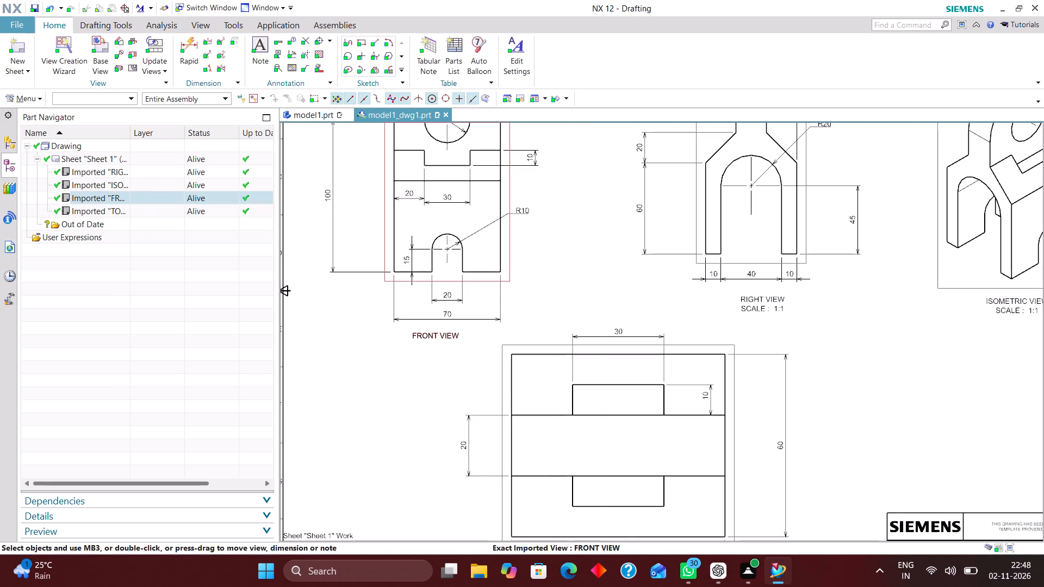
right_click(482, 283)
left_click(523, 308)
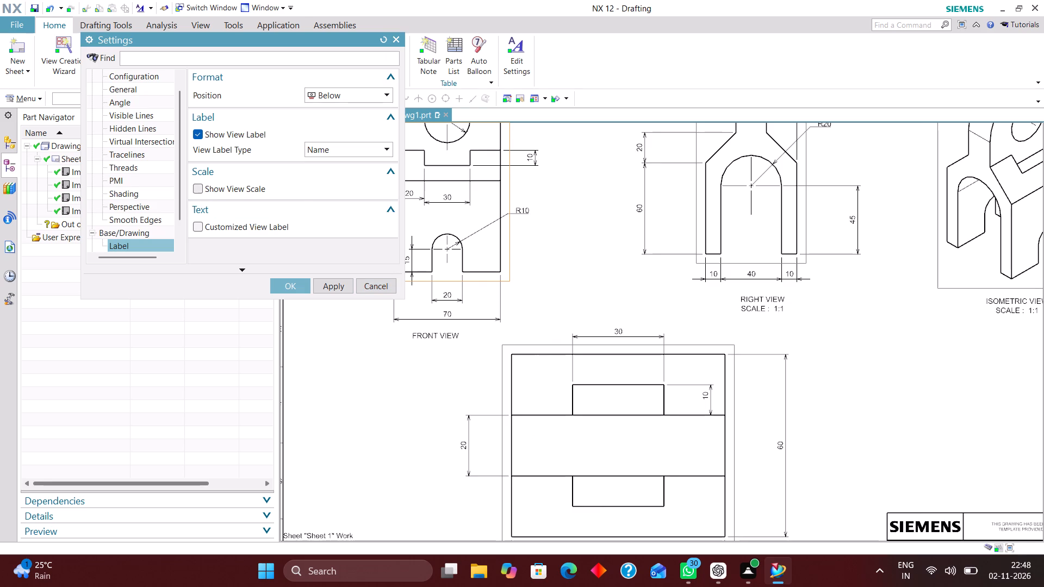
left_click(198, 186)
left_click_drag(342, 234, 496, 240)
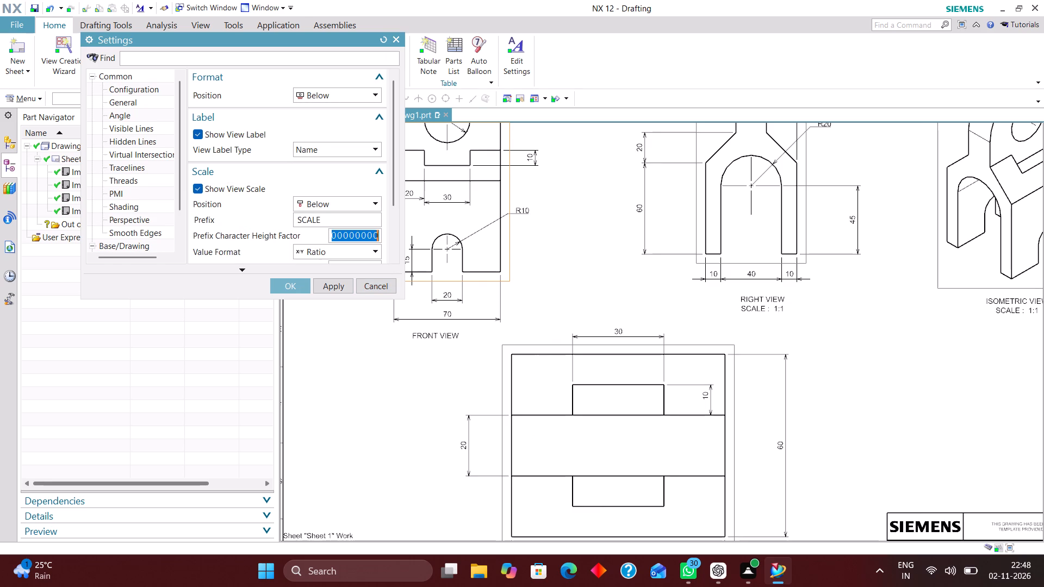
key("1")
key("Return")
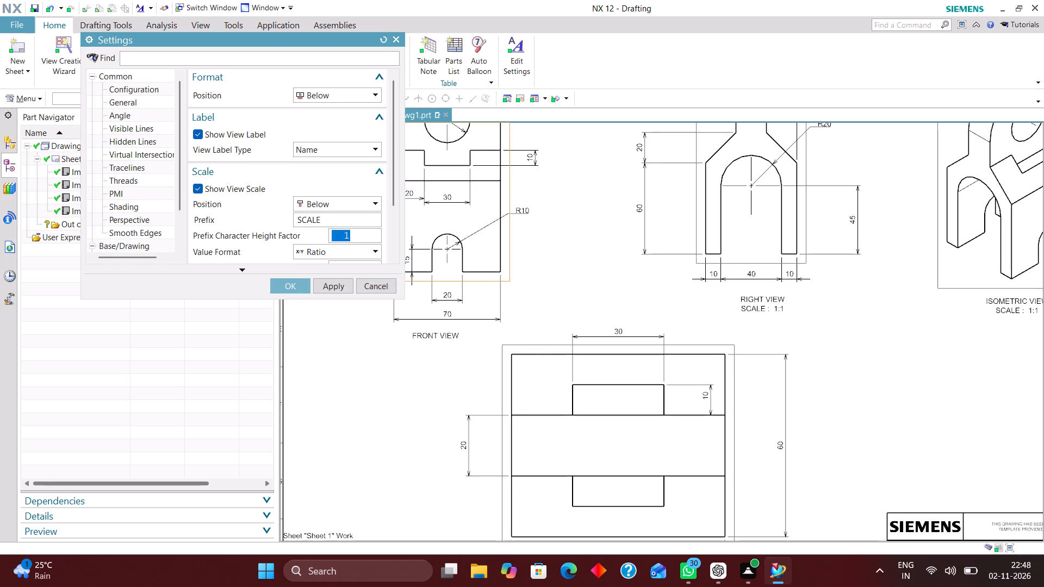
scroll(343, 209, "down", 3)
left_click_drag(338, 193, 523, 210)
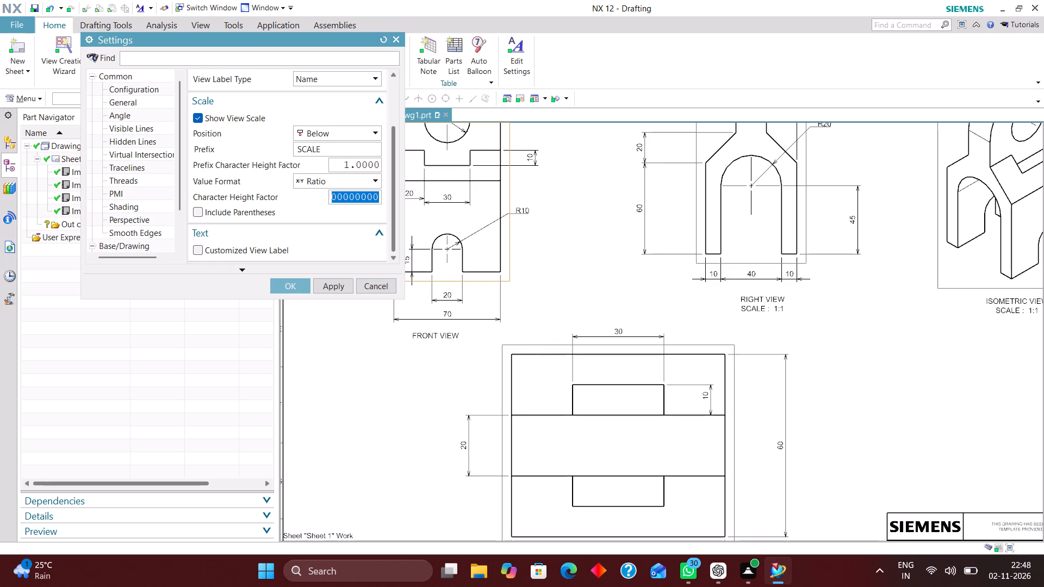
key("1")
key("Return")
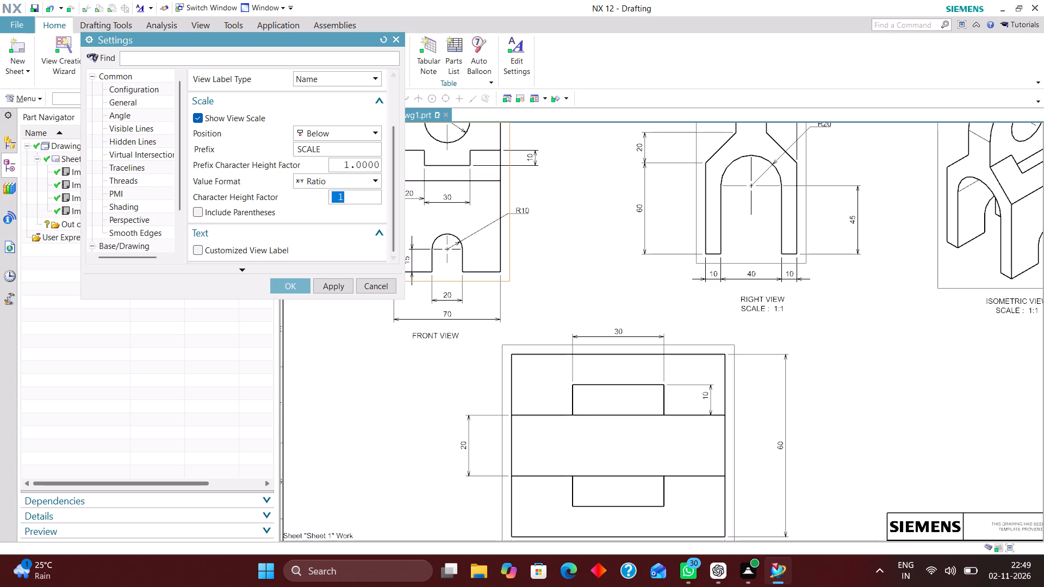
Change the scale prefix in the front view's label to "SCALE : ".
left_click(331, 150)
key("space")
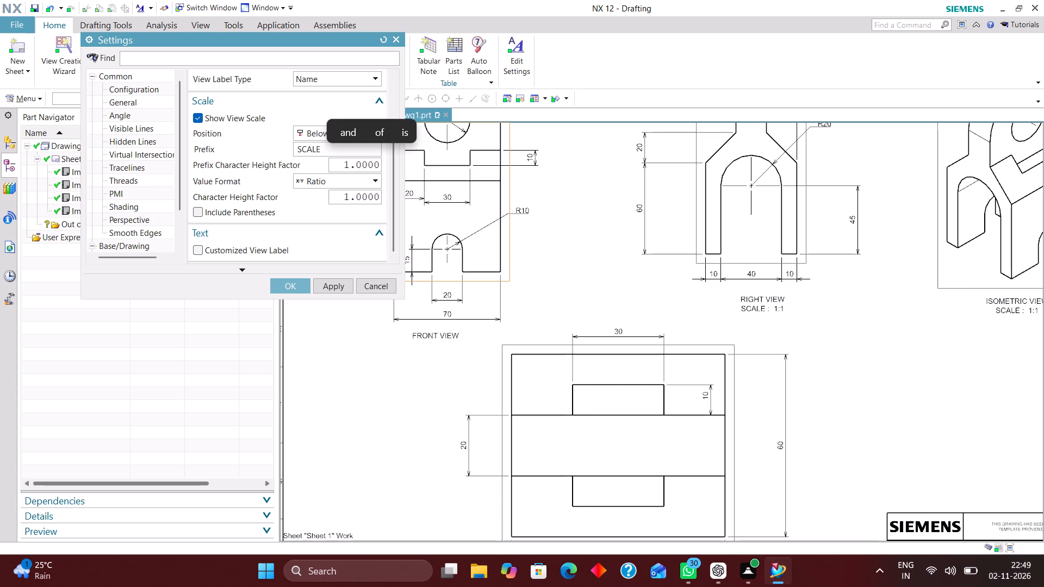
type(":")
key("space")
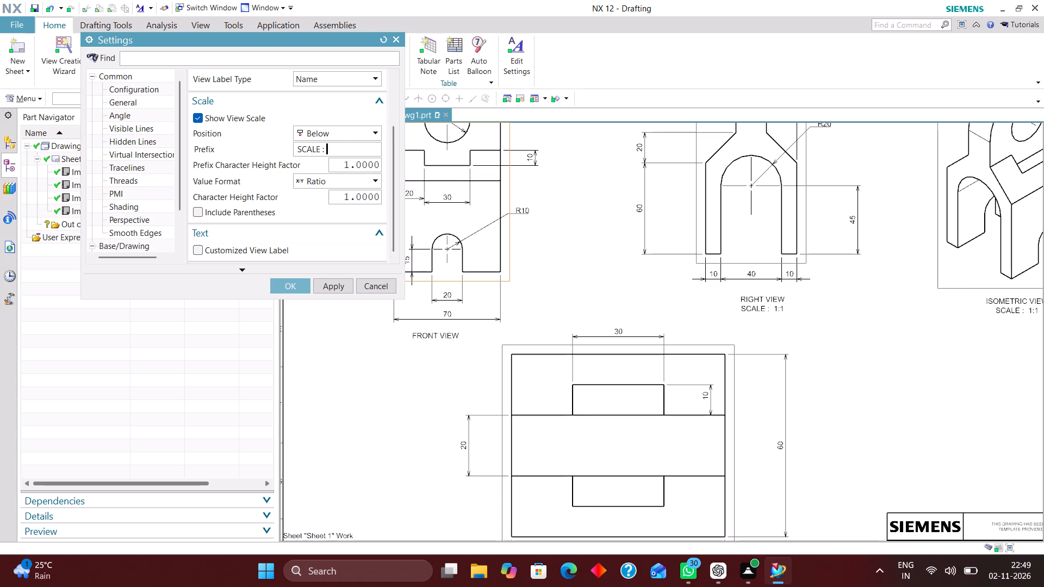
left_click(298, 286)
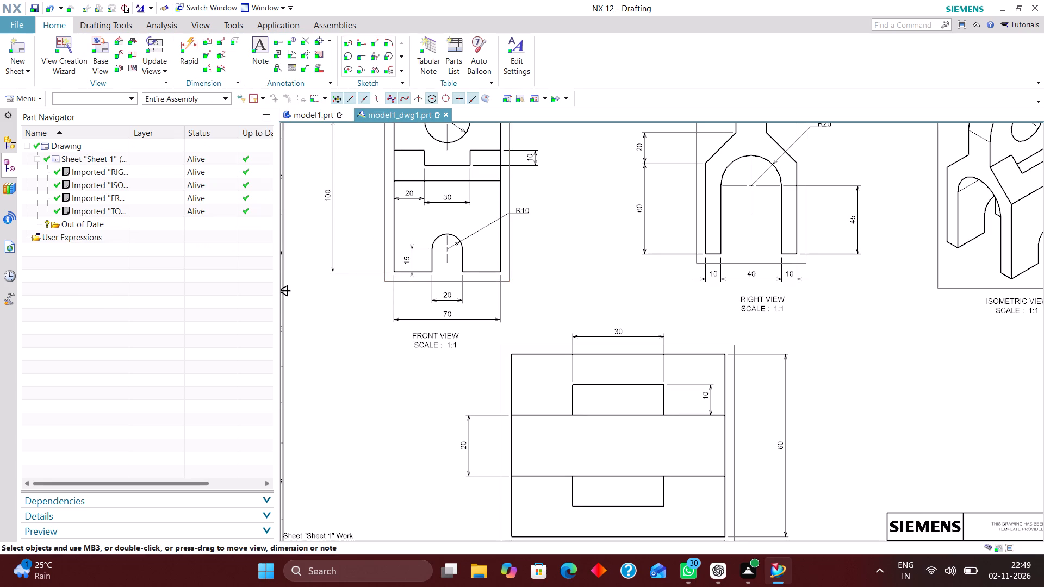
Show the view scale in the top view's label and change its prefix to "SCALE : ".
scroll(419, 266, "down", 2)
scroll(449, 348, "down", 2)
scroll(540, 433, "up", 3)
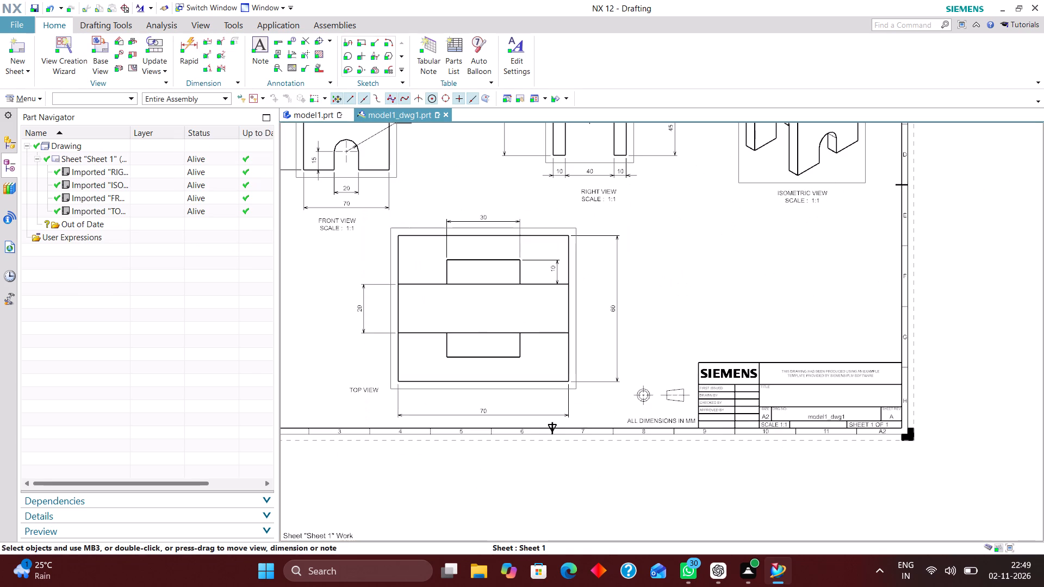
right_click(424, 390)
left_click(483, 142)
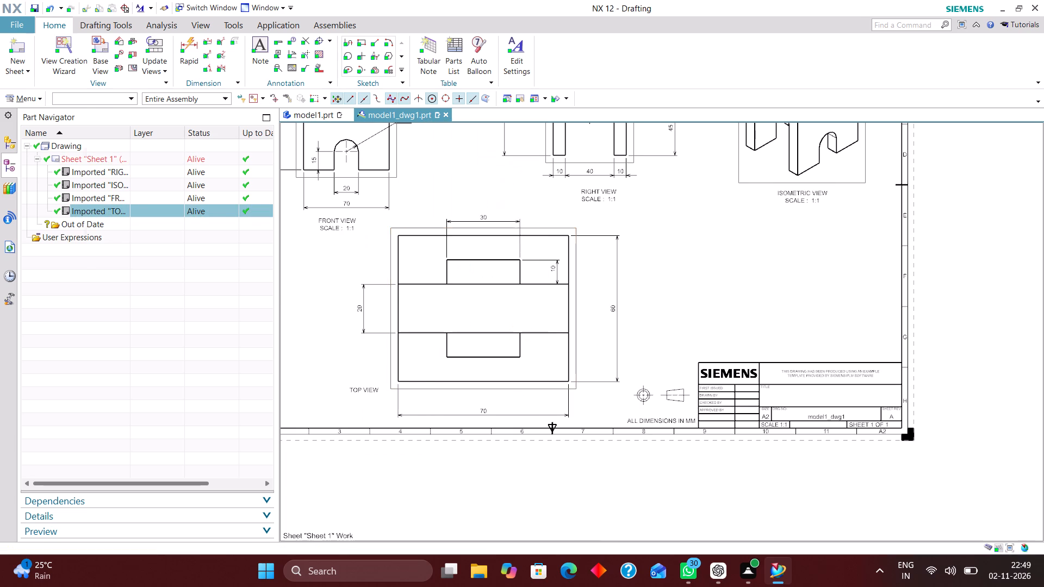
left_click(202, 188)
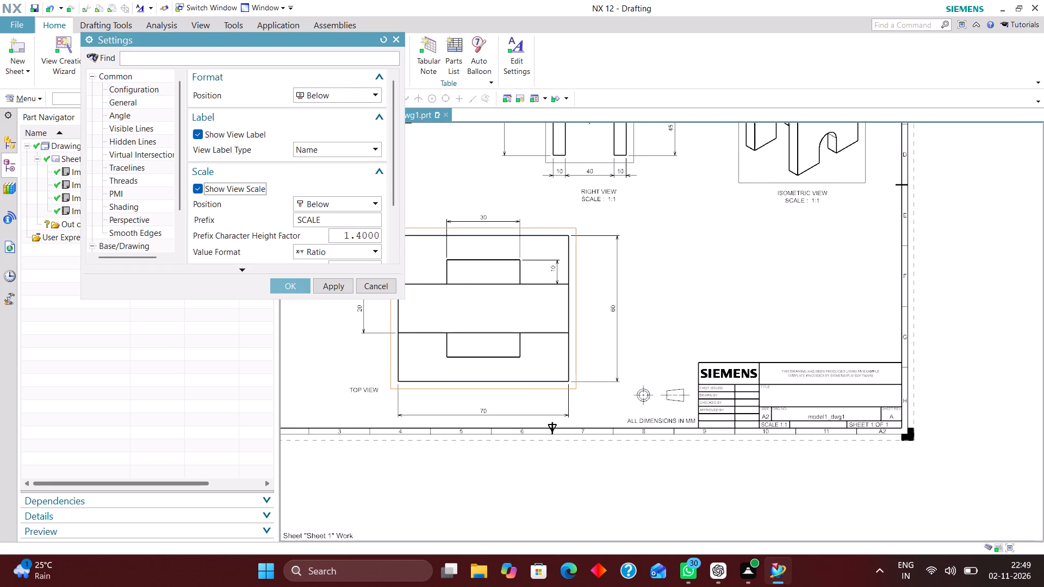
left_click(335, 222)
key("space")
type(":")
key("space")
Set both the prefix and value character height factors of the top view's scale label to 1.
left_click_drag(338, 238, 470, 249)
key("1")
key("Return")
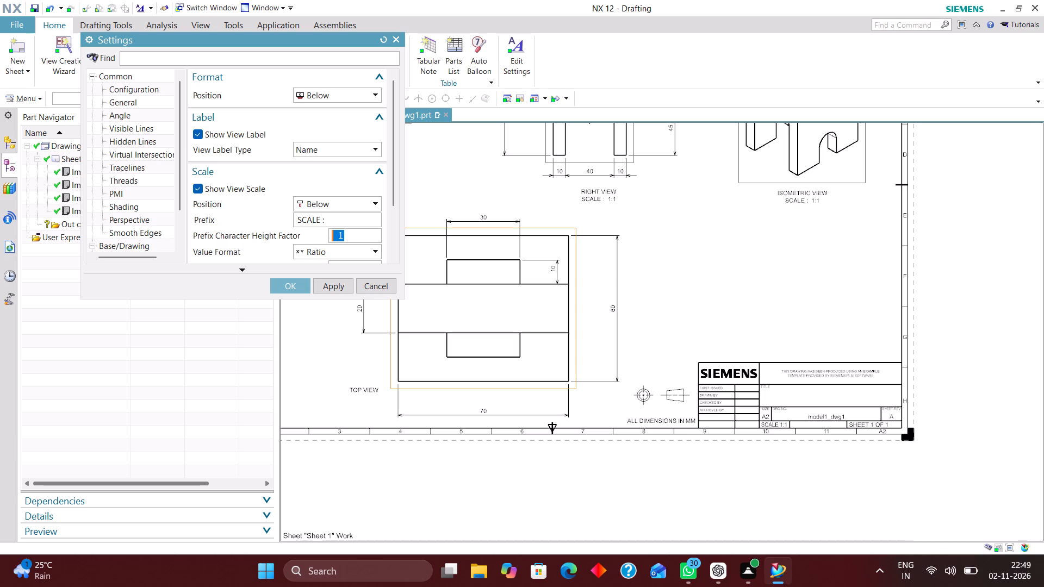
scroll(312, 197, "down", 4)
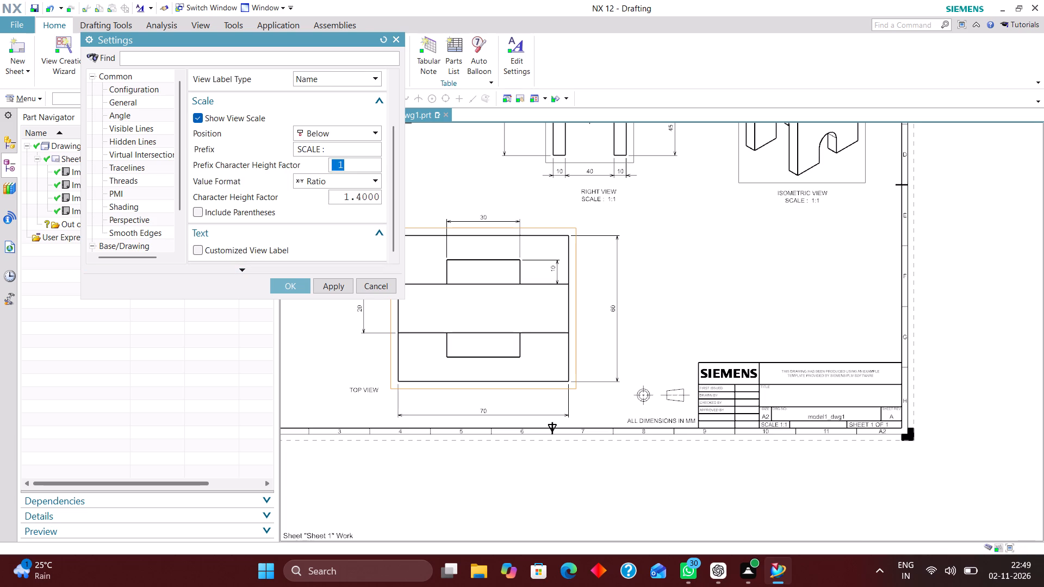
left_click_drag(337, 197, 489, 197)
key("1")
key("Return")
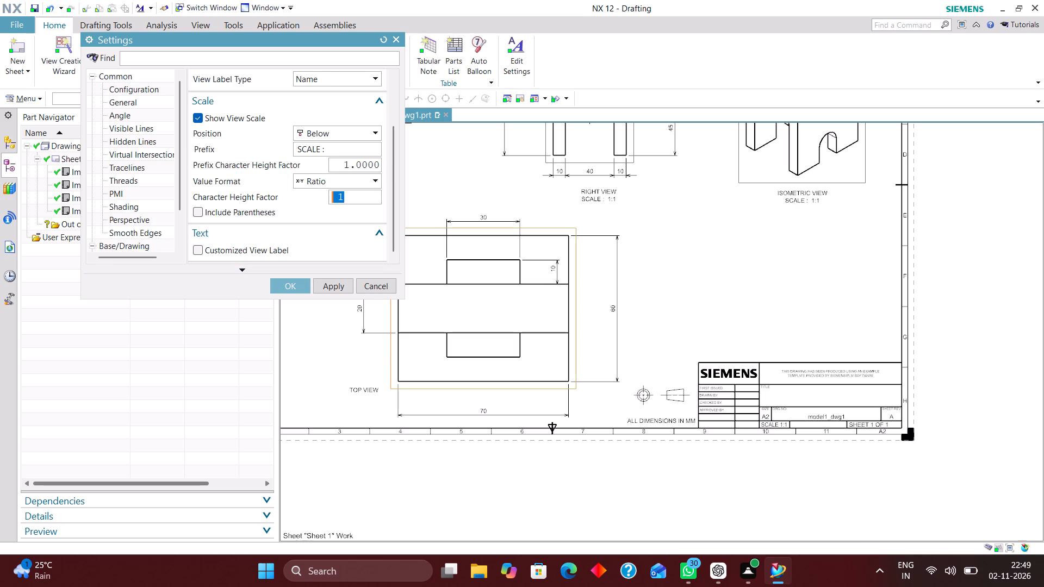
left_click(285, 282)
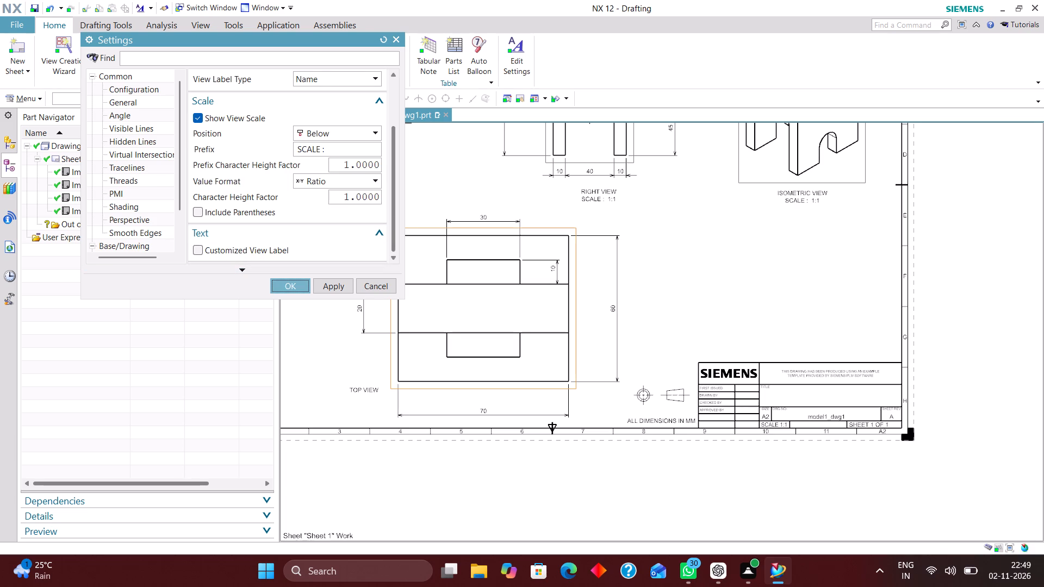
Move the top view's label slightly upward, keeping it beside the view's lower-left corner.
scroll(393, 403, "down", 2)
scroll(377, 397, "up", 3)
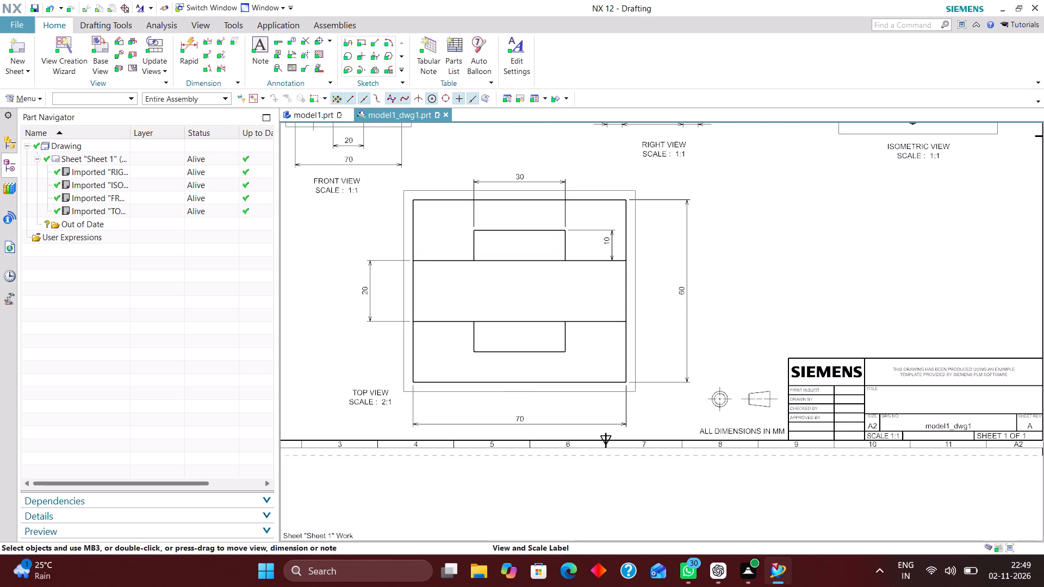
left_click_drag(378, 396, 371, 374)
Set the text justification of the isometric view's and right view's labels to Left.
scroll(376, 406, "down", 3)
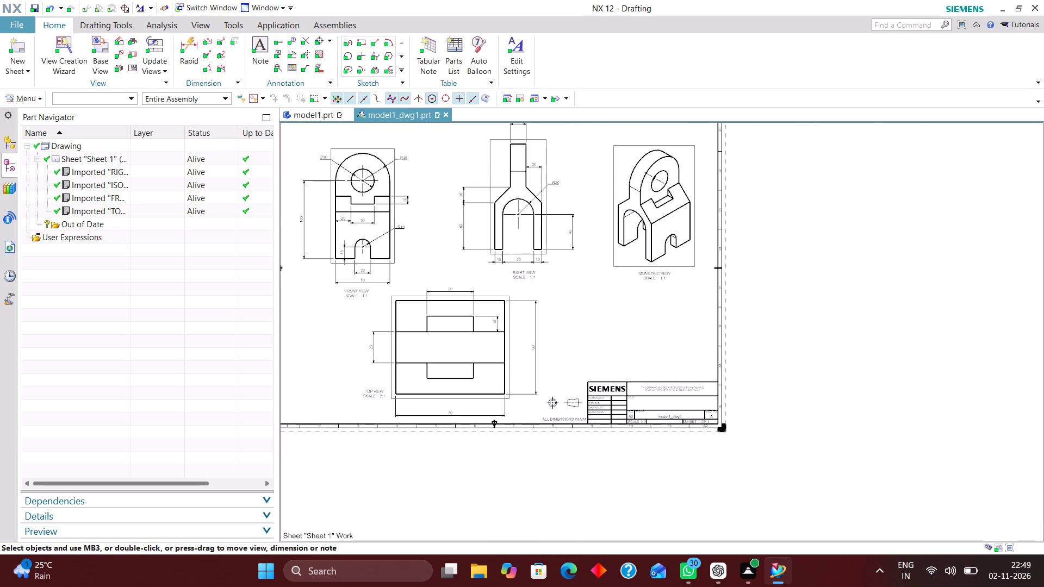
right_click_drag(594, 308, 563, 371)
scroll(362, 325, "down", 1)
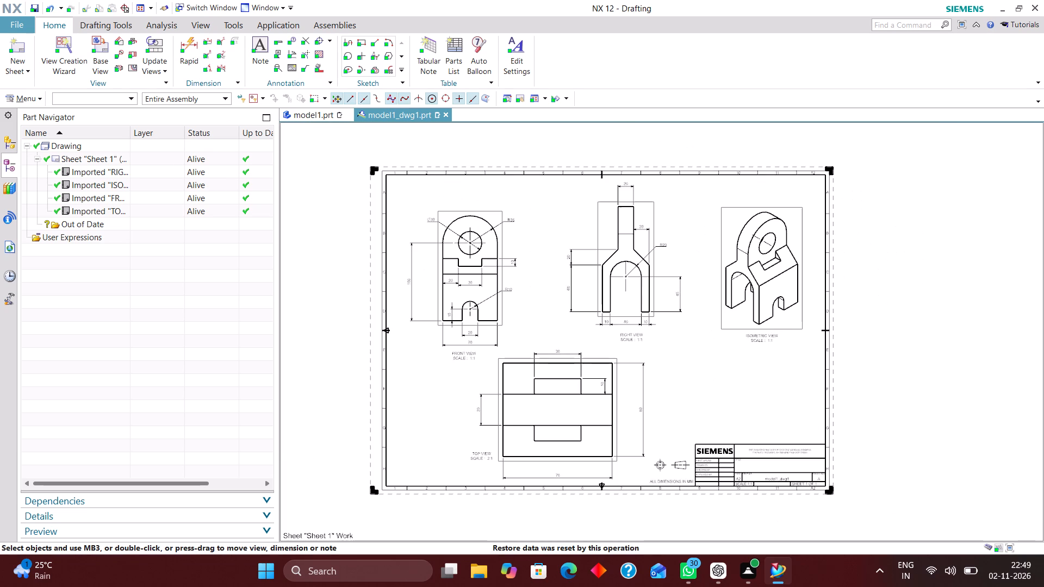
double_click(761, 339)
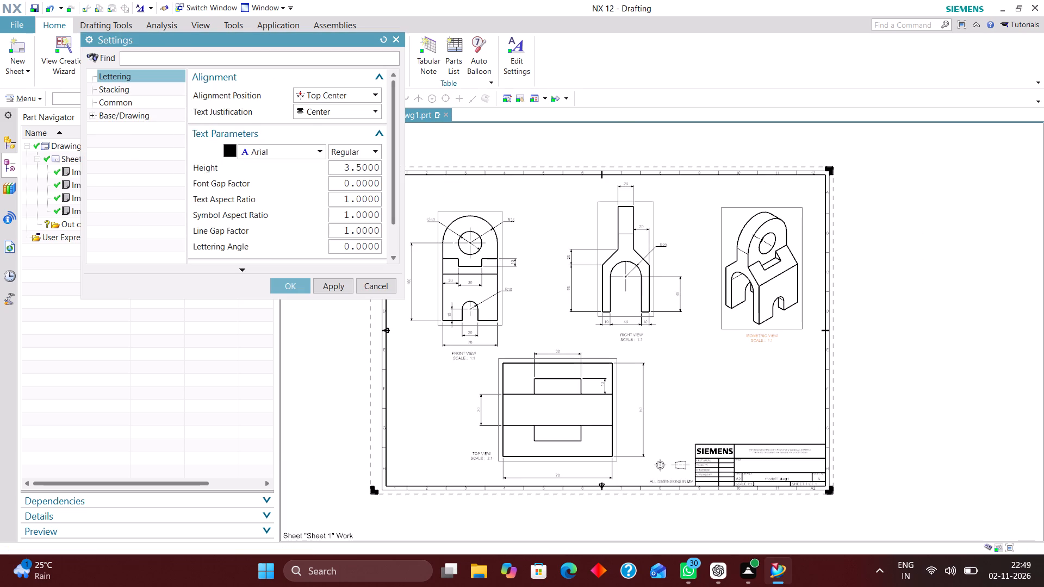
left_click(346, 112)
left_click(339, 121)
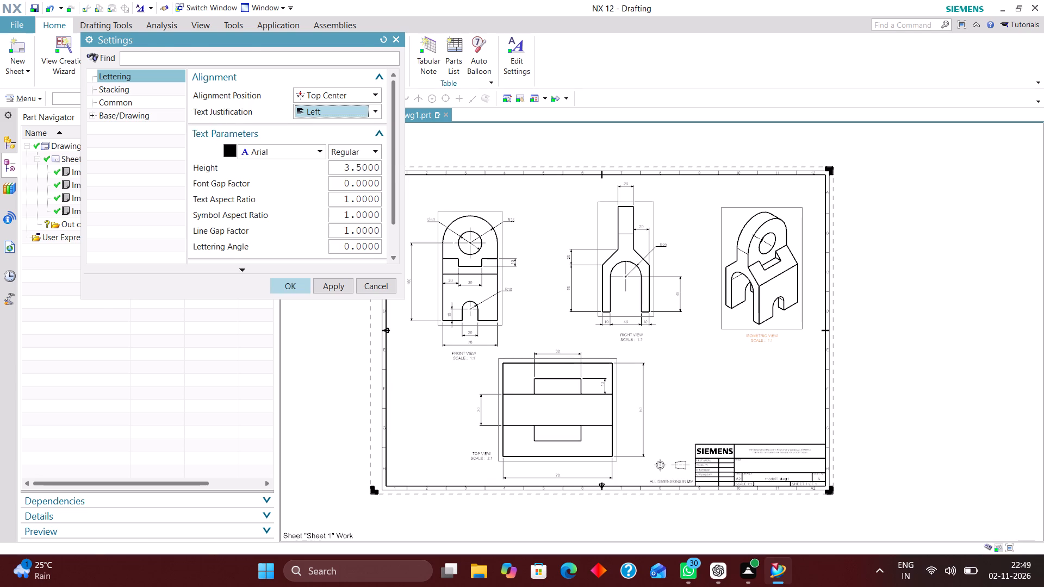
left_click(291, 285)
double_click(630, 340)
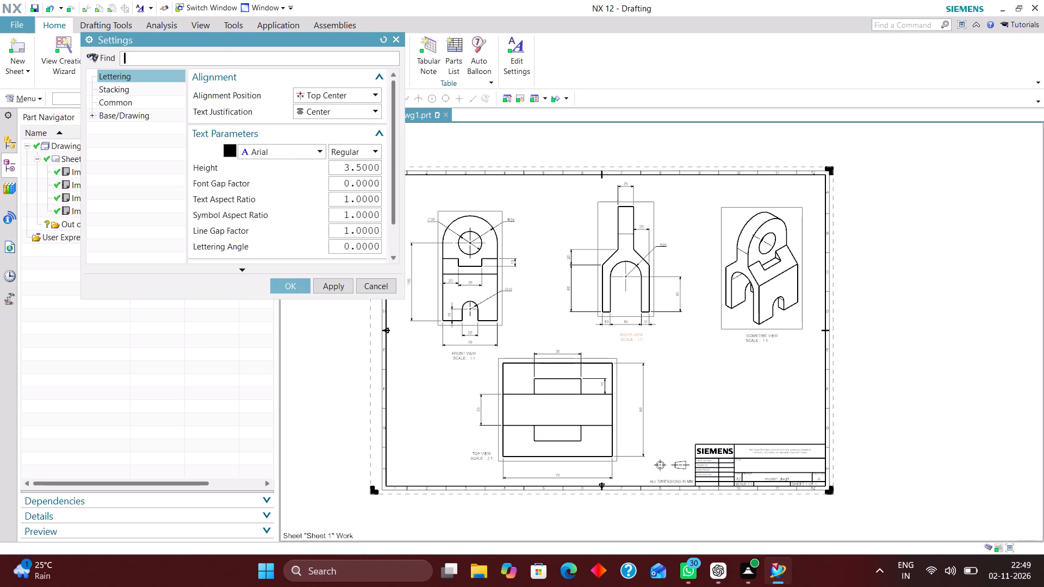
left_click(340, 111)
left_click(337, 121)
left_click(290, 284)
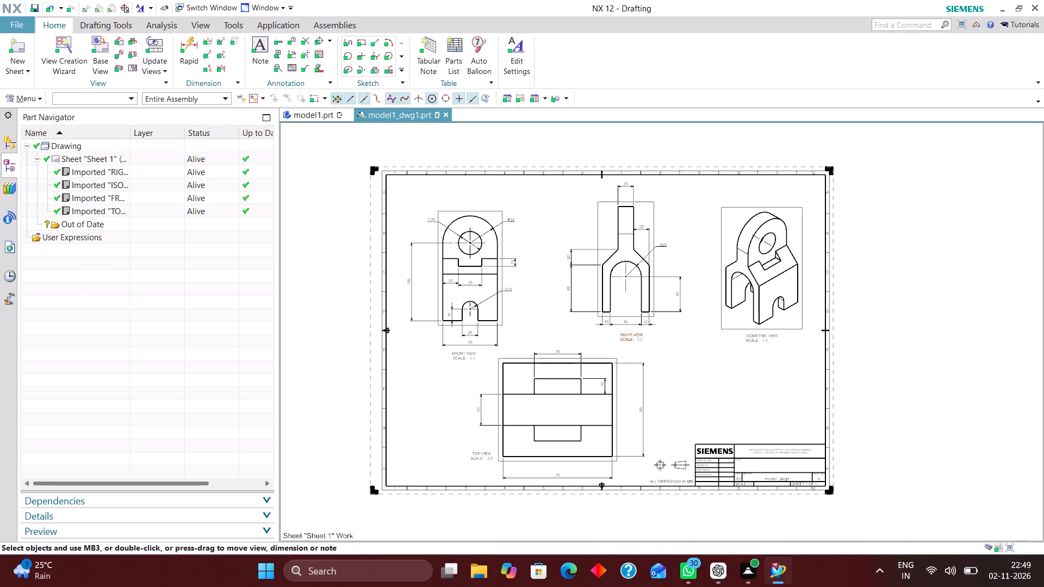
Set the text justification of the front view's and top view's labels to Left.
double_click(457, 358)
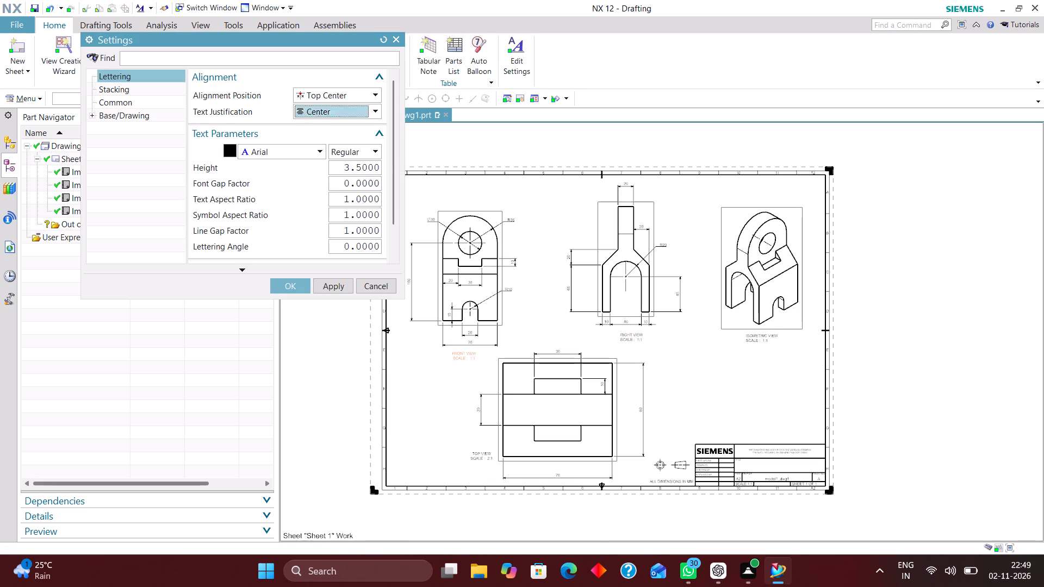
left_click(352, 113)
left_click(348, 123)
left_click(293, 289)
scroll(445, 261, "down", 2)
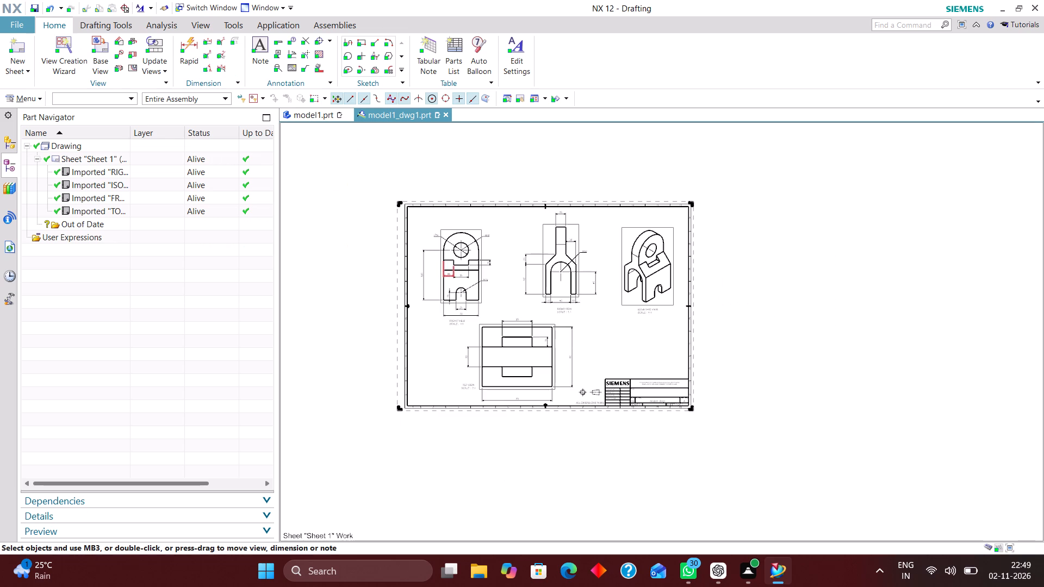
scroll(455, 384, "up", 5)
double_click(486, 395)
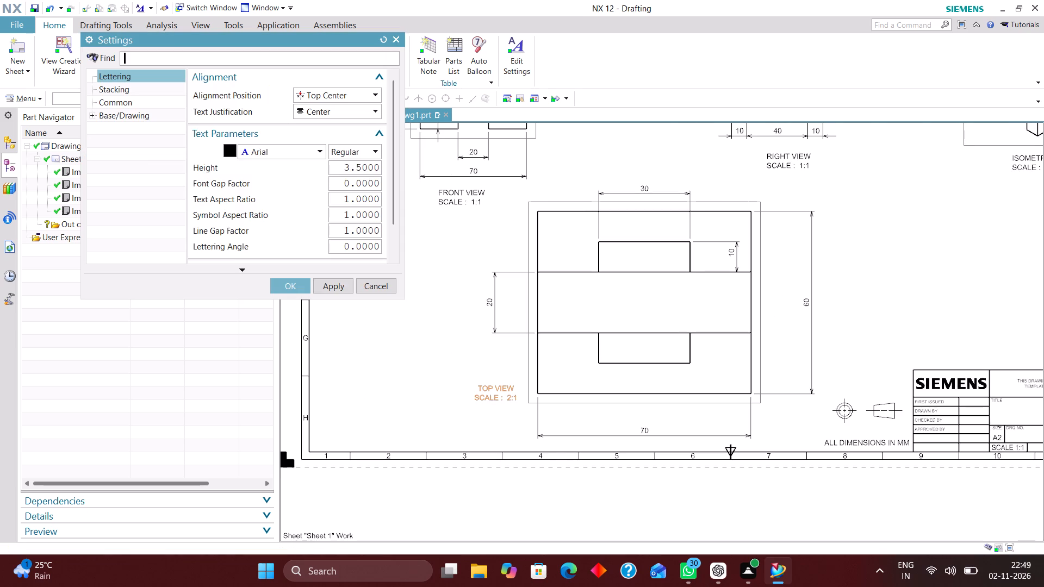
left_click(352, 110)
left_click(341, 121)
left_click(295, 290)
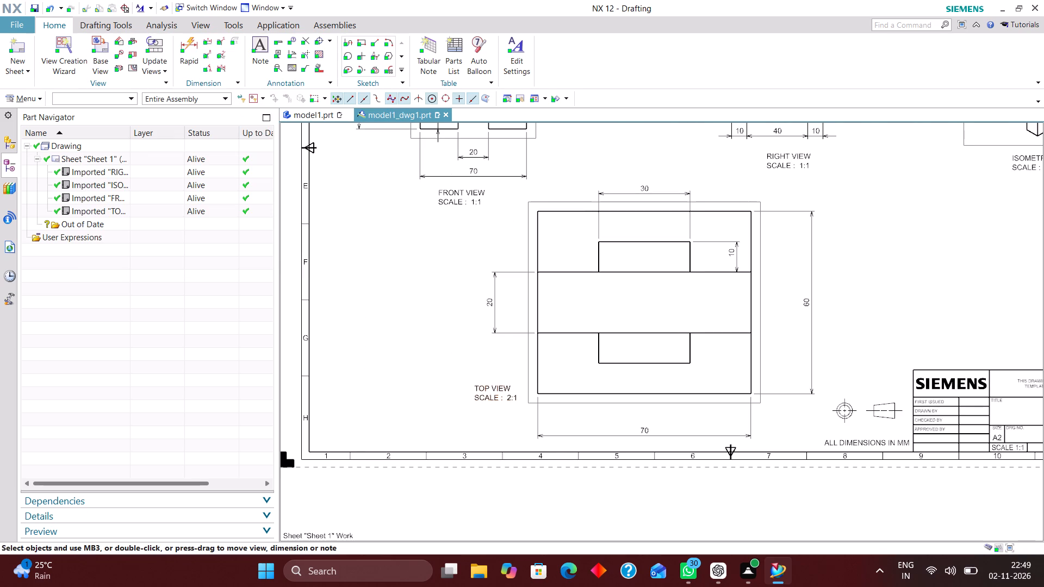
Turn off the display of view borders in the view workflow settings of the Drafting Preferences.
scroll(411, 337, "down", 4)
scroll(642, 324, "up", 1)
right_click_drag(622, 275, 532, 349)
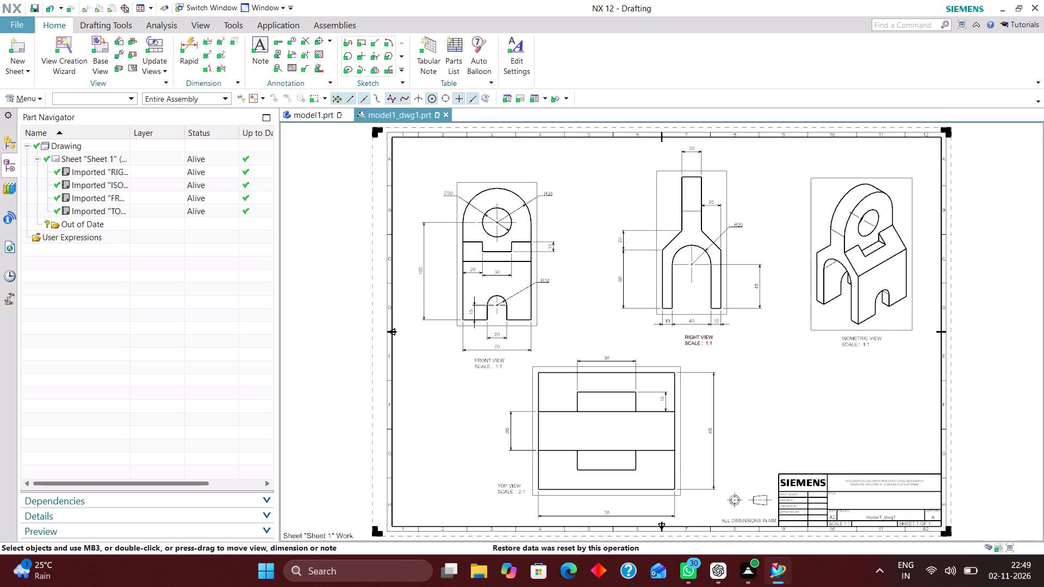
left_click(31, 97)
left_click(48, 230)
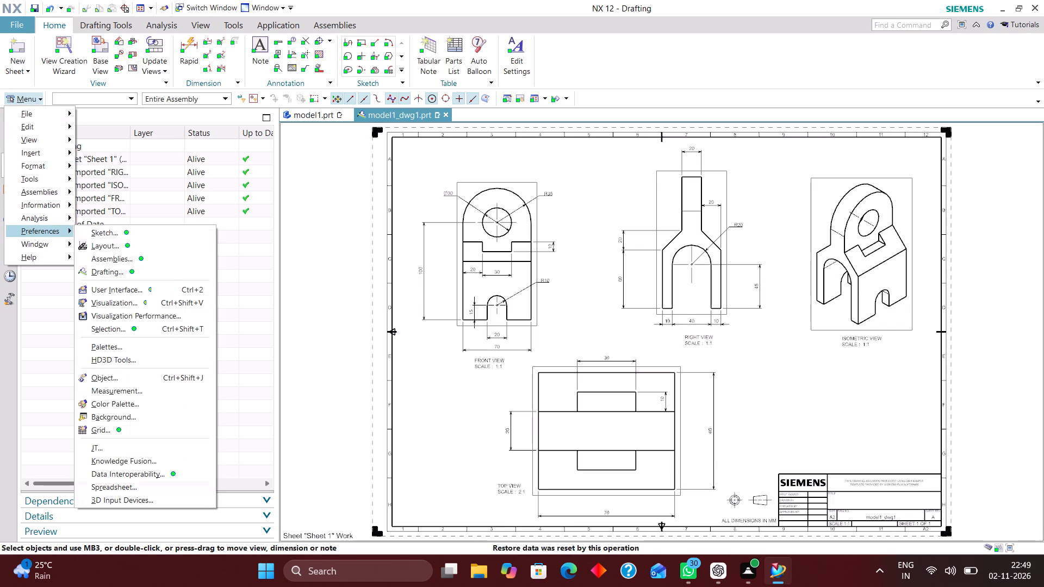
left_click(128, 268)
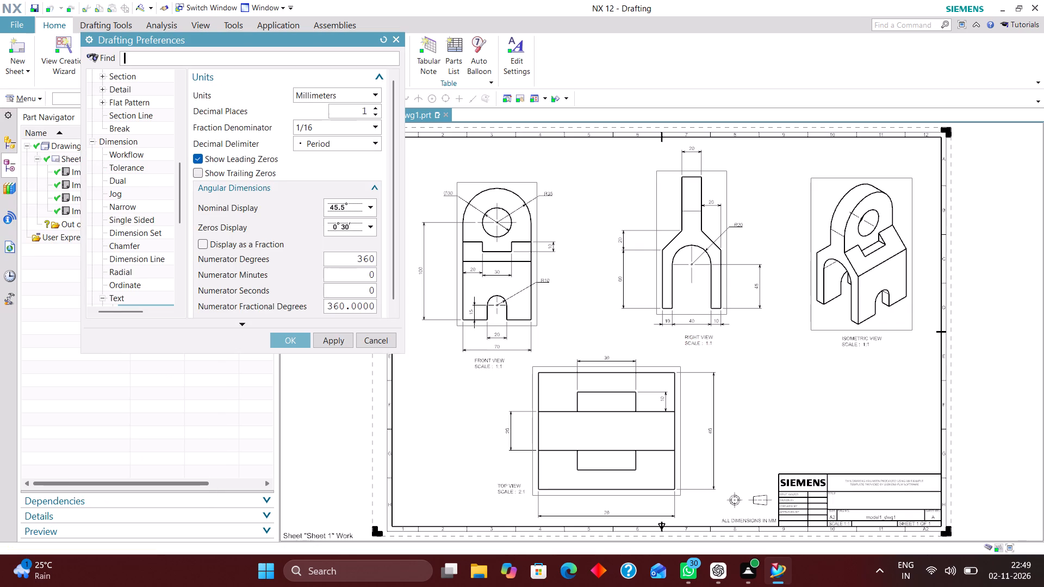
scroll(137, 199, "down", 3)
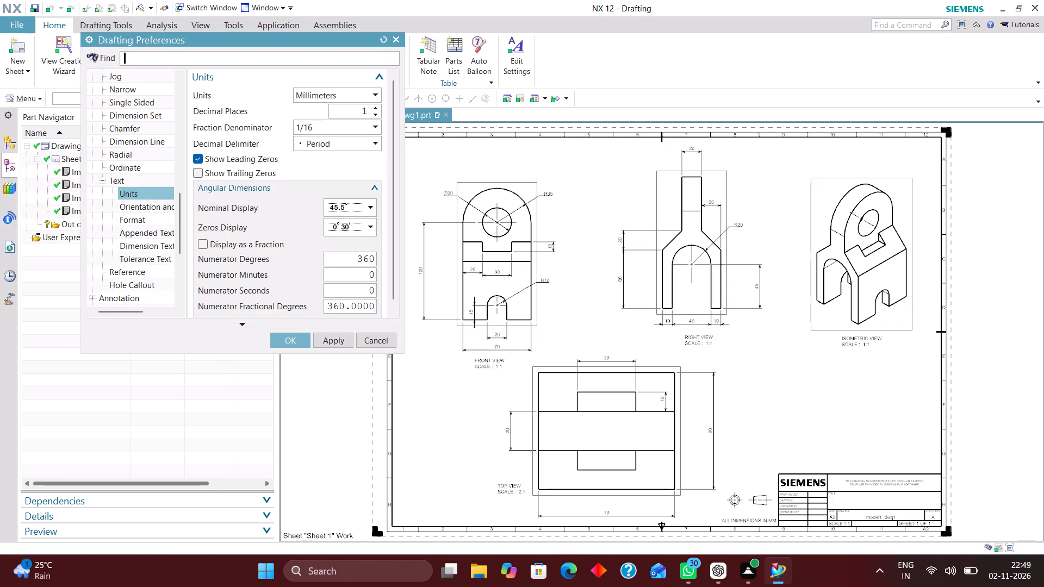
scroll(136, 192, "up", 7)
left_click(143, 180)
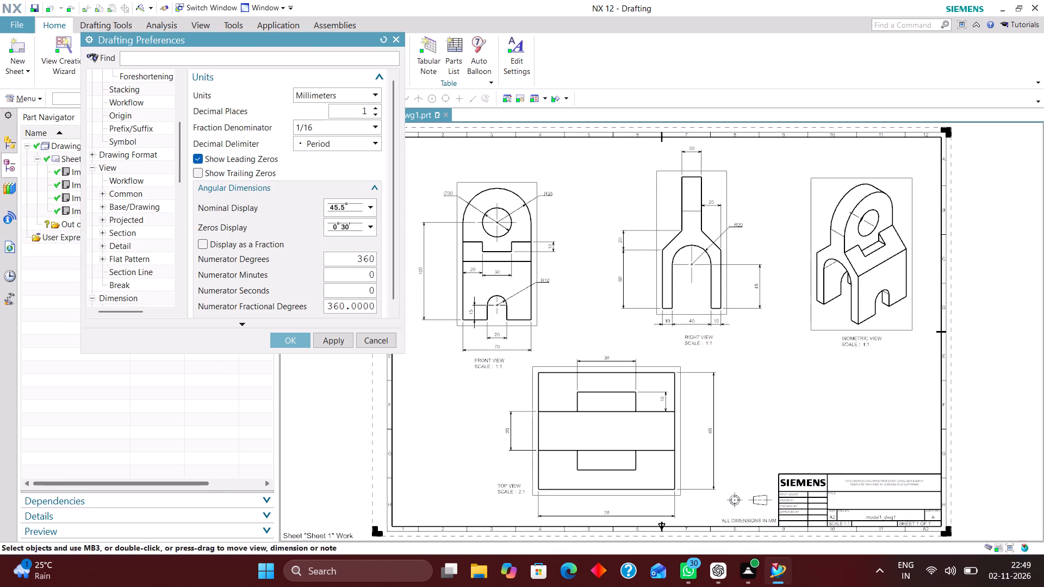
left_click(201, 90)
left_click(295, 338)
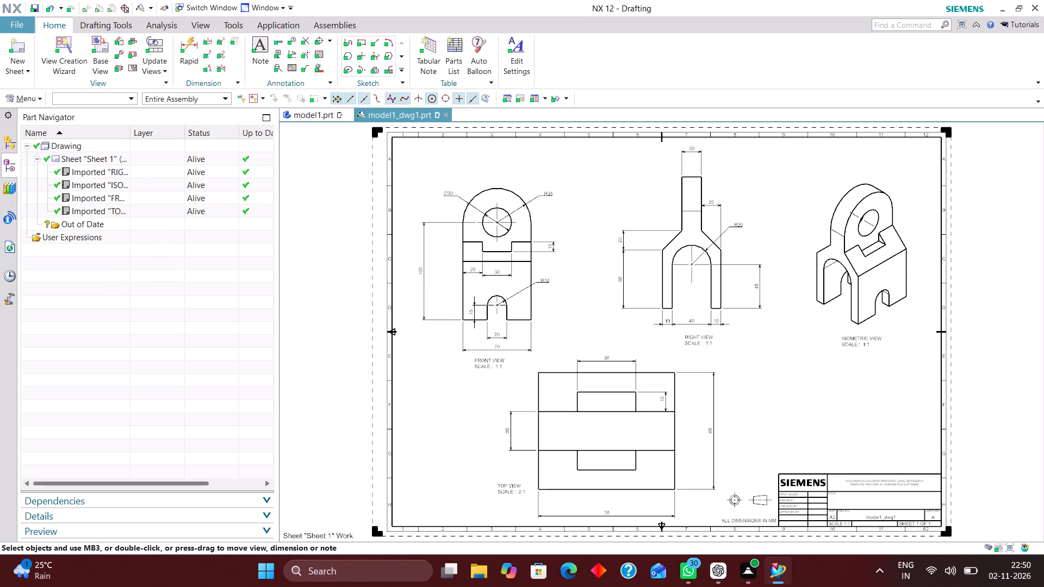
Examine the four views, their labels and dimensions, and the title block across the sheet.
scroll(652, 386, "down", 2)
scroll(709, 411, "up", 5)
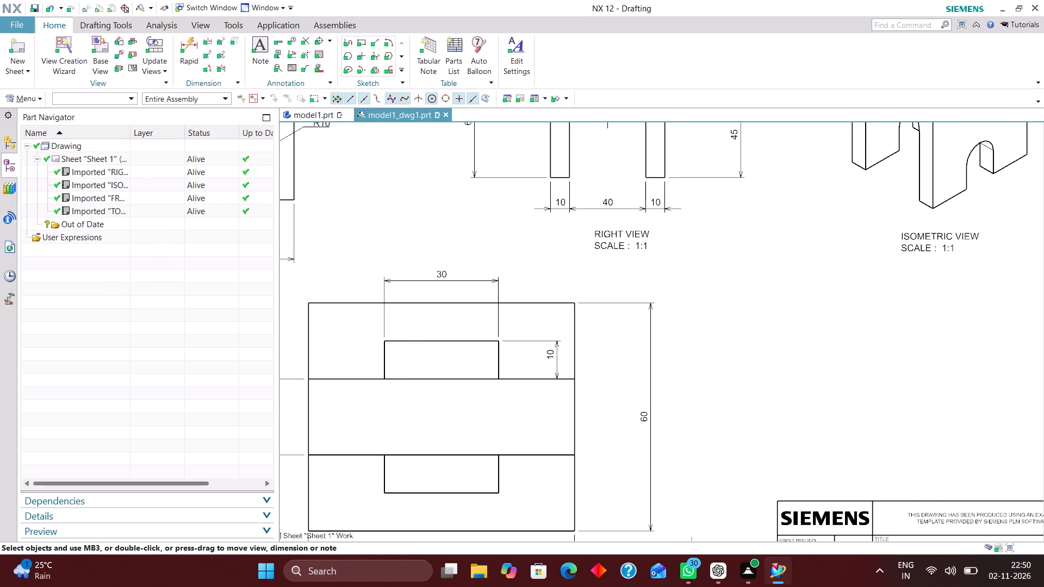
right_click_drag(775, 299, 648, 457)
scroll(823, 519, "up", 8)
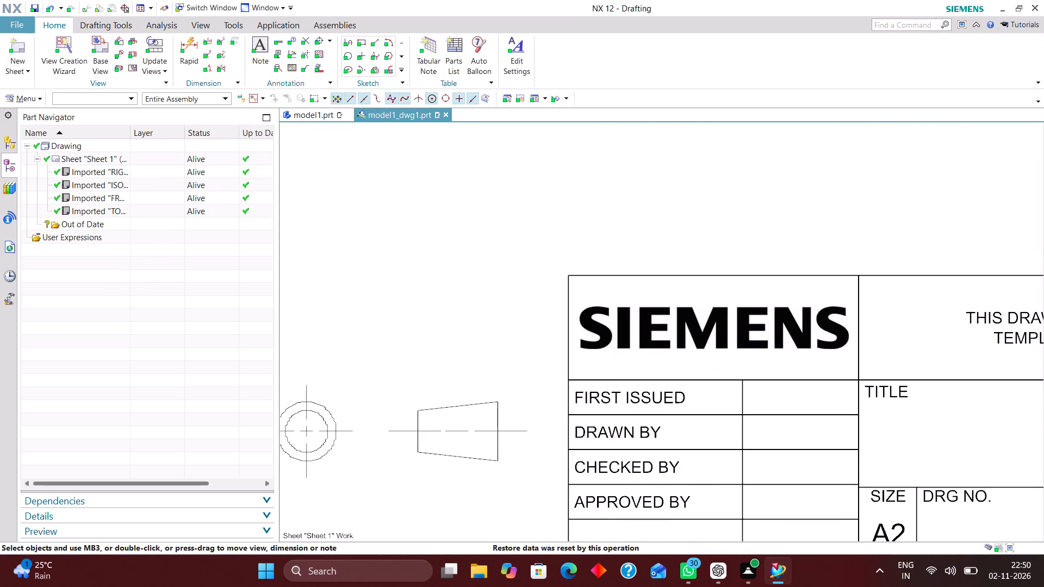
scroll(768, 392, "down", 8)
scroll(856, 405, "up", 5)
scroll(777, 363, "down", 5)
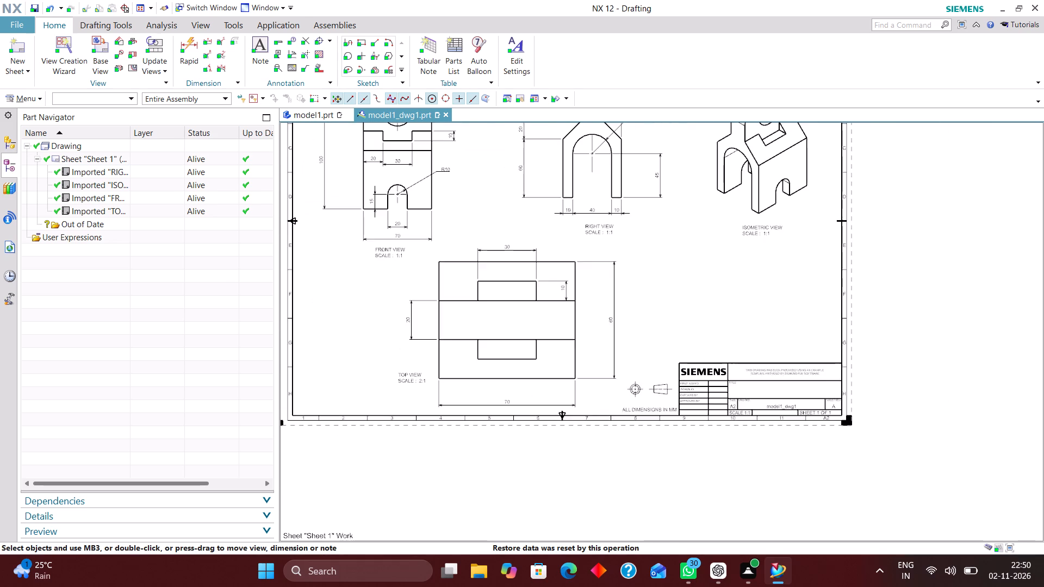
scroll(736, 301, "up", 4)
right_click_drag(773, 257, 756, 342)
right_click_drag(784, 271, 674, 366)
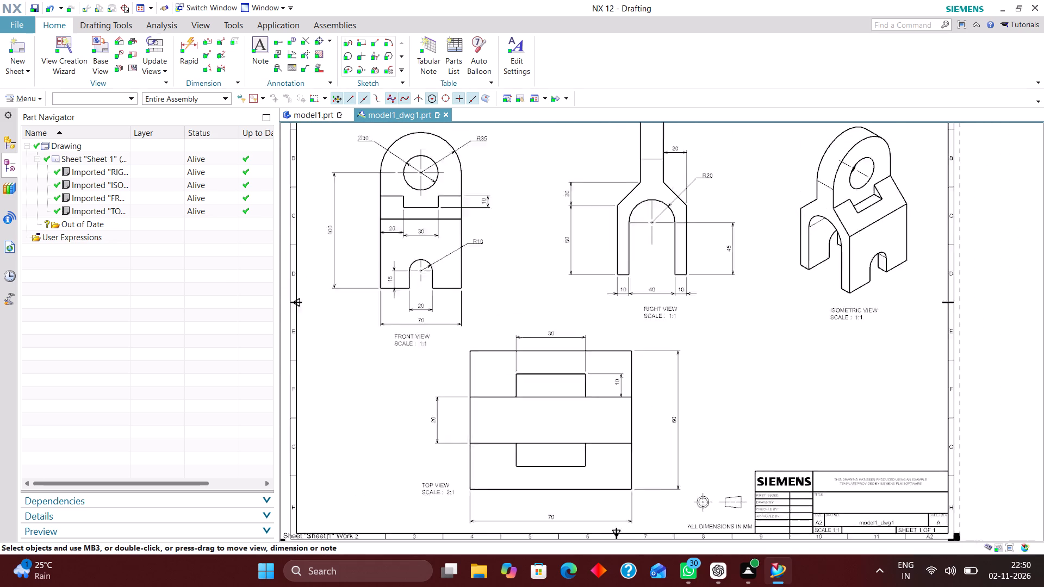
scroll(870, 319, "up", 4)
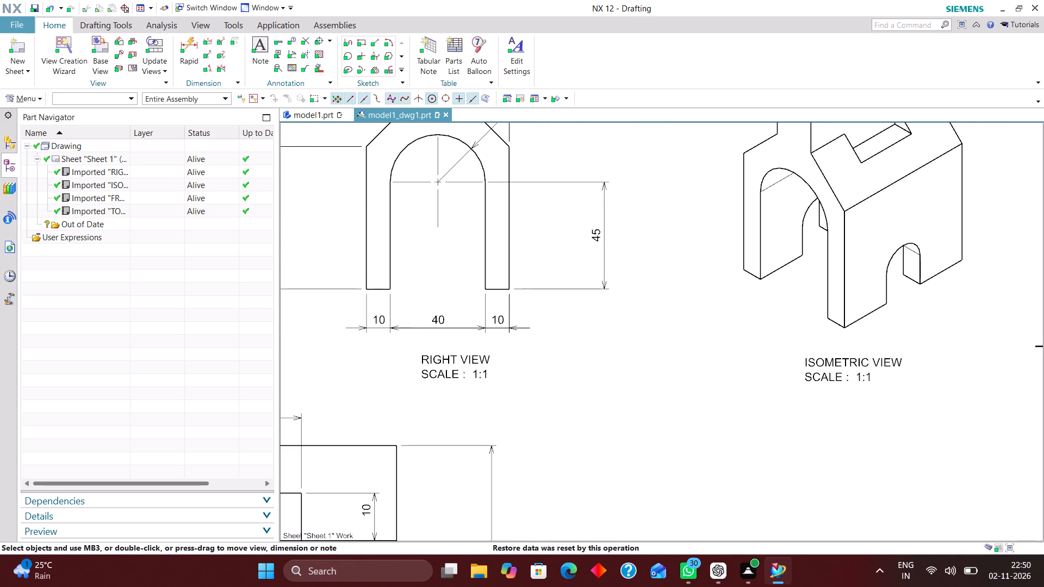
right_click_drag(922, 268, 918, 352)
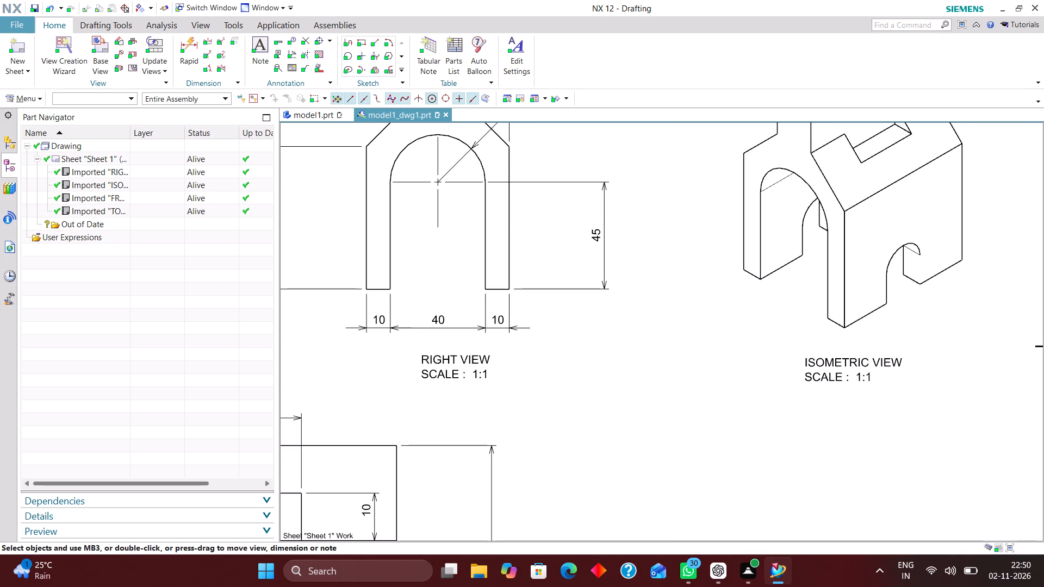
left_click(48, 10)
scroll(726, 267, "down", 2)
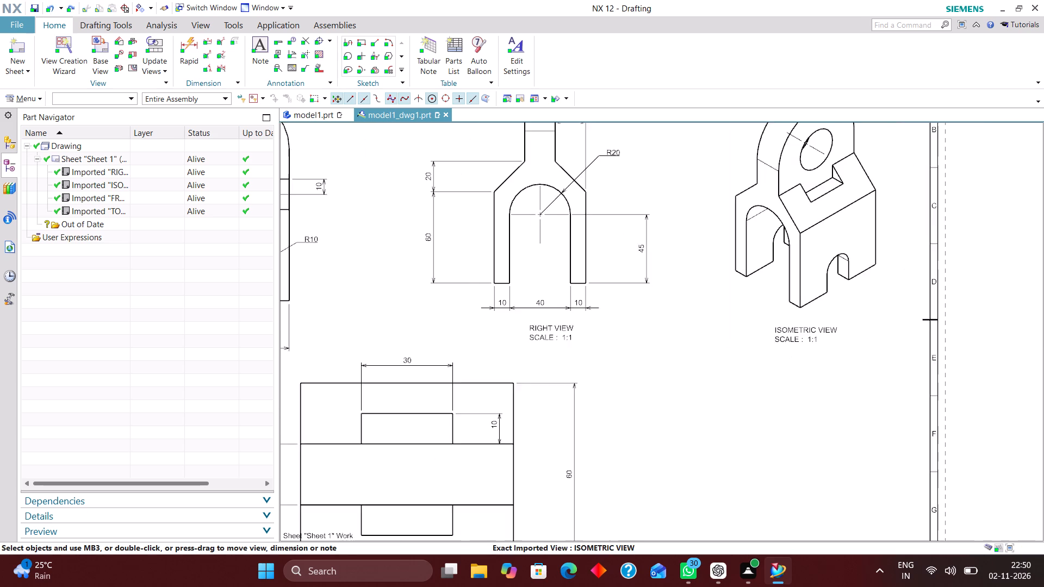
scroll(718, 277, "down", 2)
scroll(773, 397, "down", 1)
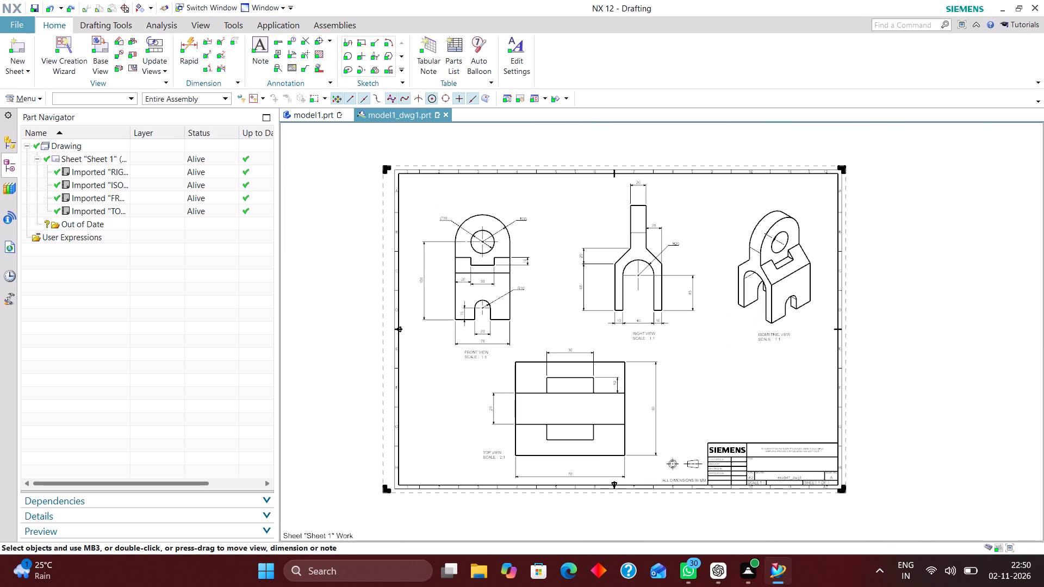
scroll(694, 466, "up", 6)
scroll(713, 451, "down", 3)
right_click_drag(783, 278, 664, 392)
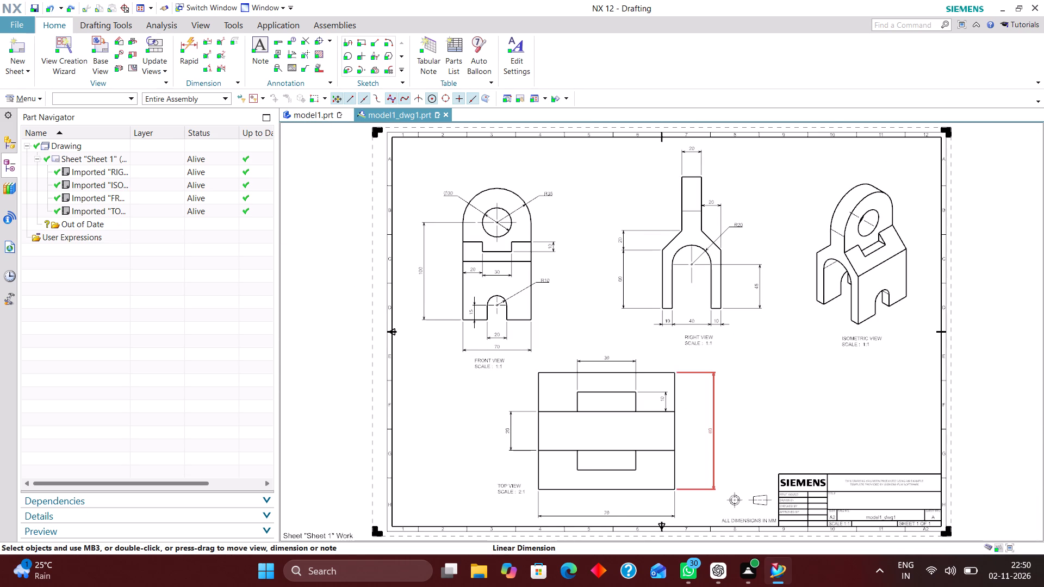
Make layer 256 selectable in the layer settings so the title block can be edited.
key("ctrl+l")
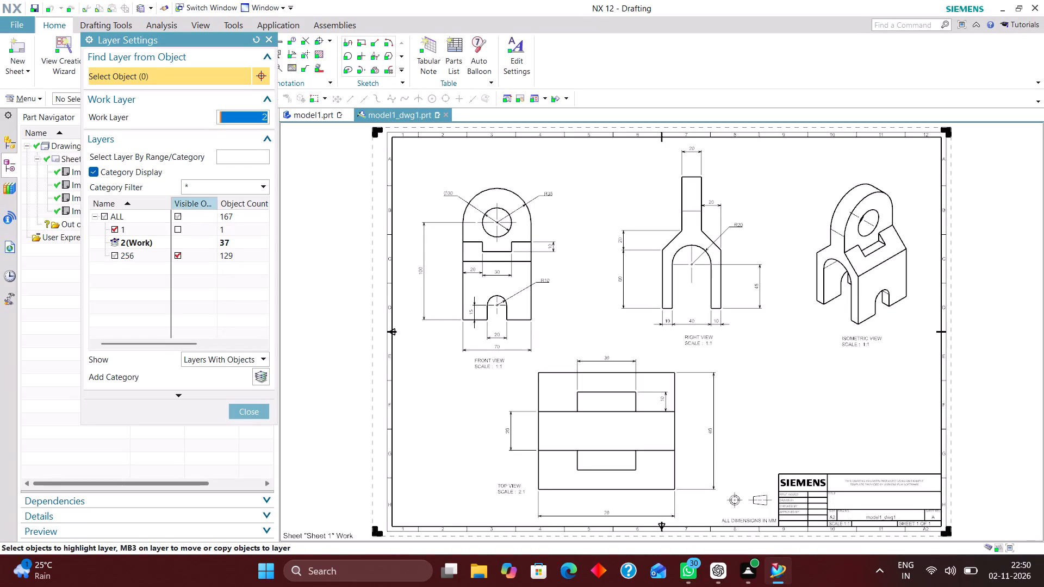
left_click(115, 252)
left_click(252, 413)
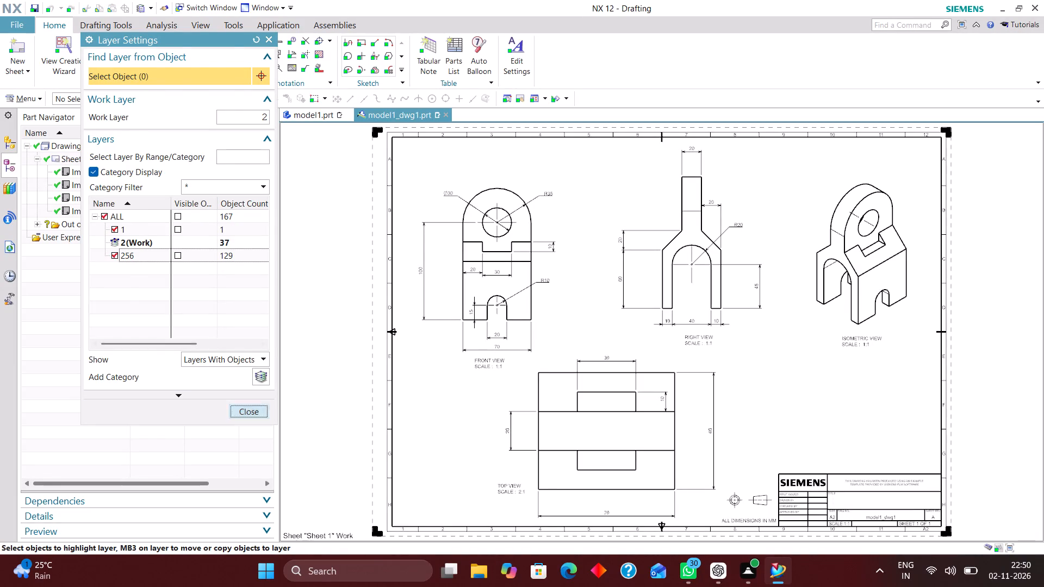
Open the title block definition and unlock the empty cells Label10, Label11, Label12 and Label13.
right_click(772, 499)
left_click(829, 391)
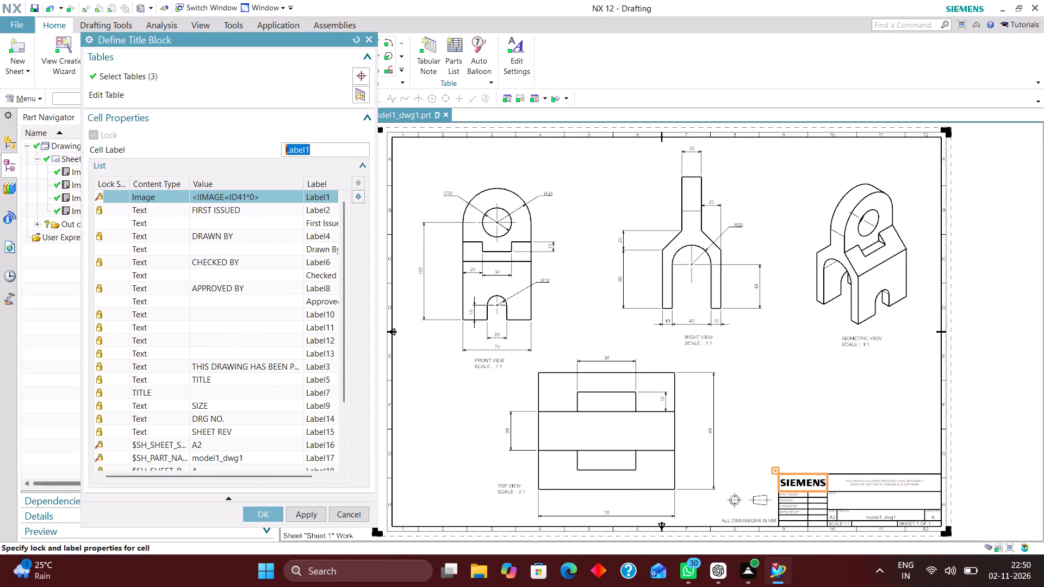
left_click(121, 316)
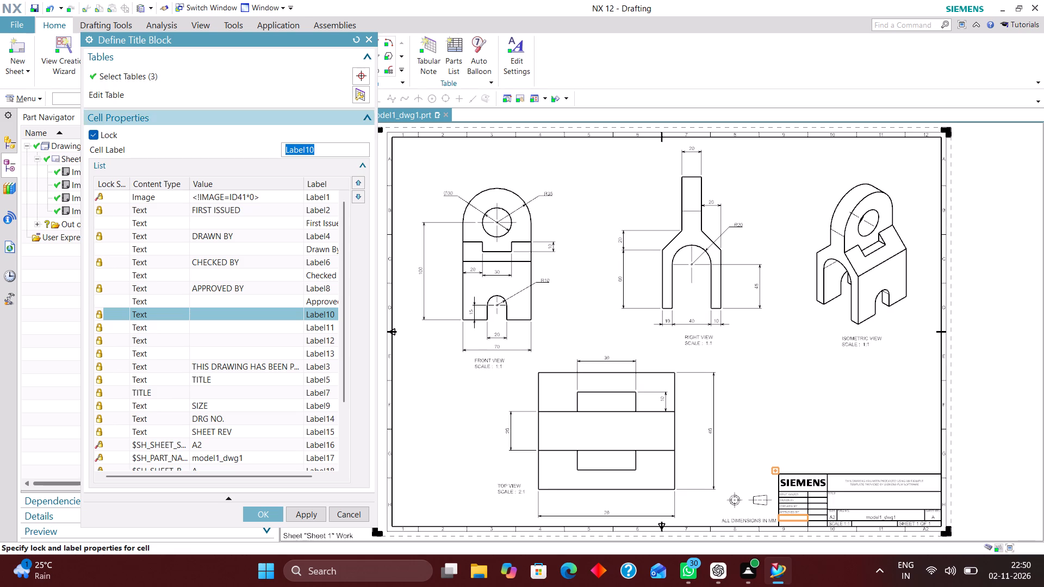
left_click(94, 133)
left_click(109, 326)
left_click(94, 135)
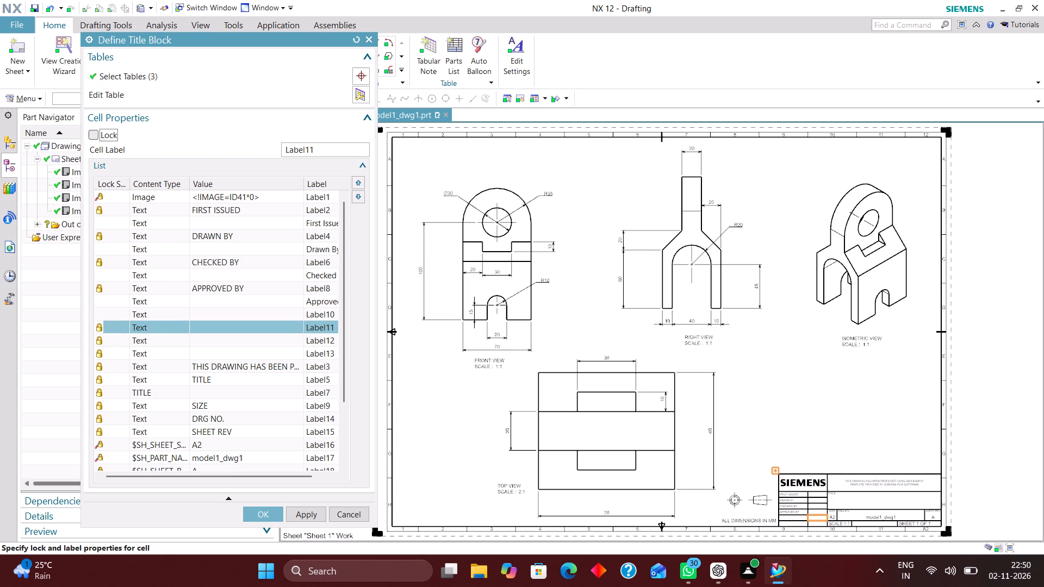
left_click(113, 339)
left_click(95, 139)
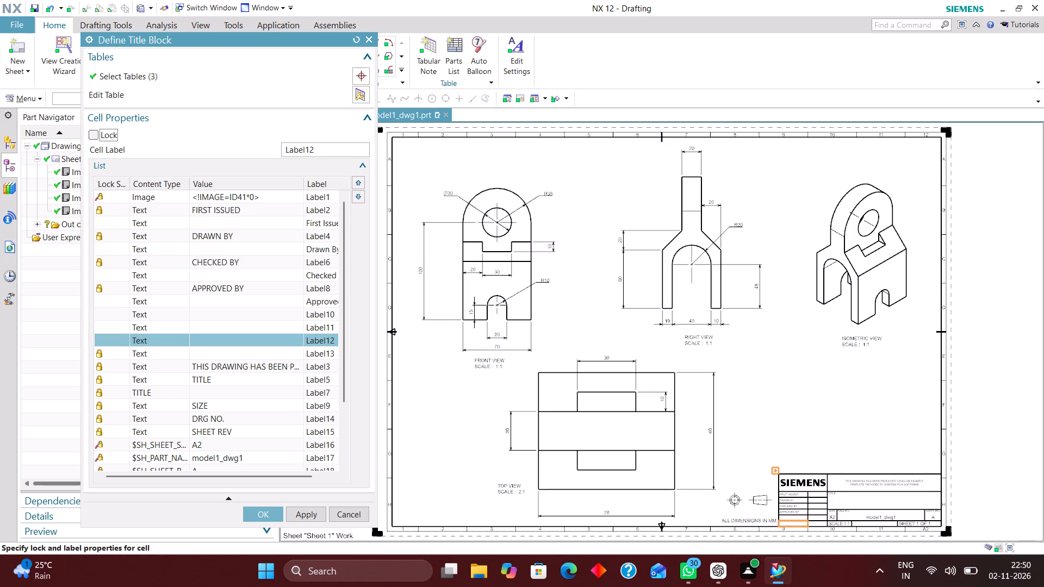
left_click(119, 353)
left_click(94, 137)
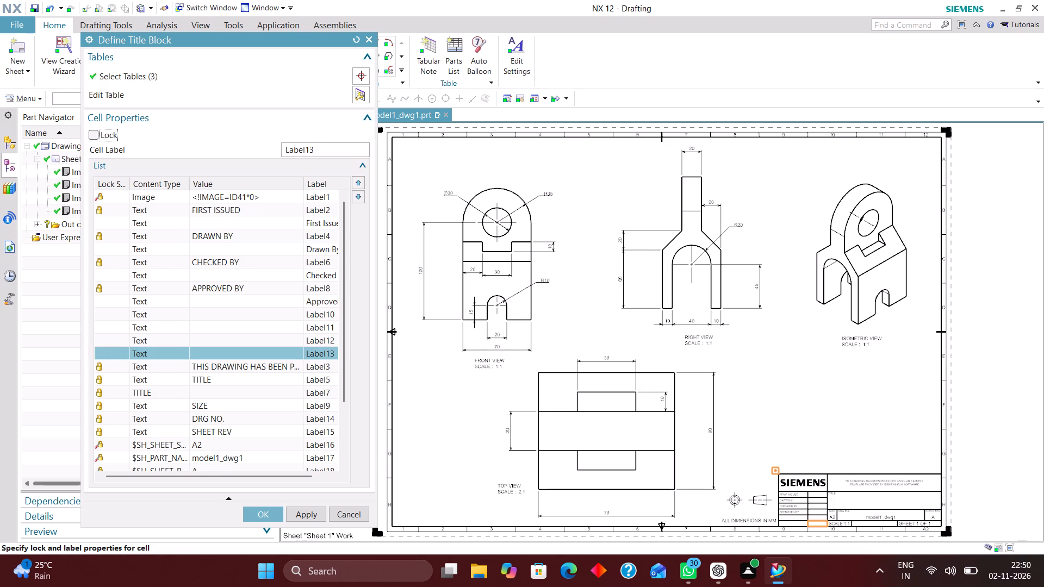
Unlock the title block cells Label7 and Label20, and apply the title block definition.
scroll(121, 248, "down", 2)
left_click(113, 313)
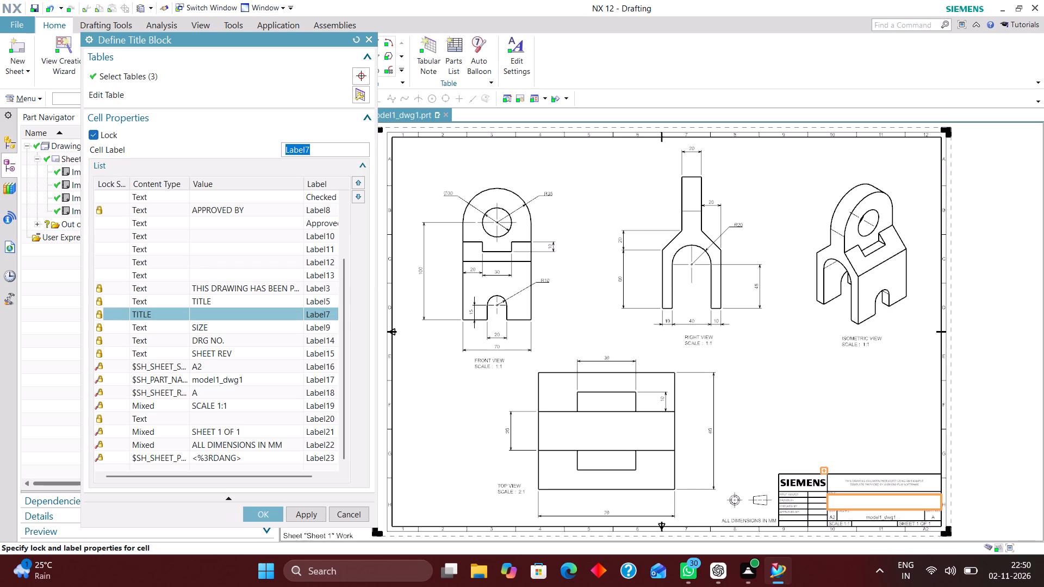
left_click(94, 134)
scroll(133, 342, "down", 2)
left_click(116, 417)
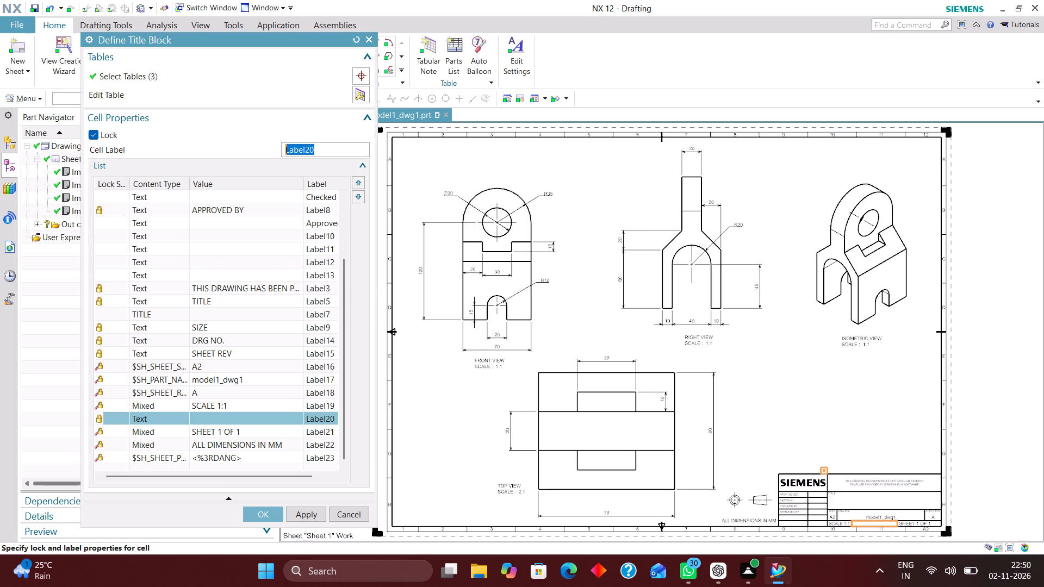
left_click(97, 134)
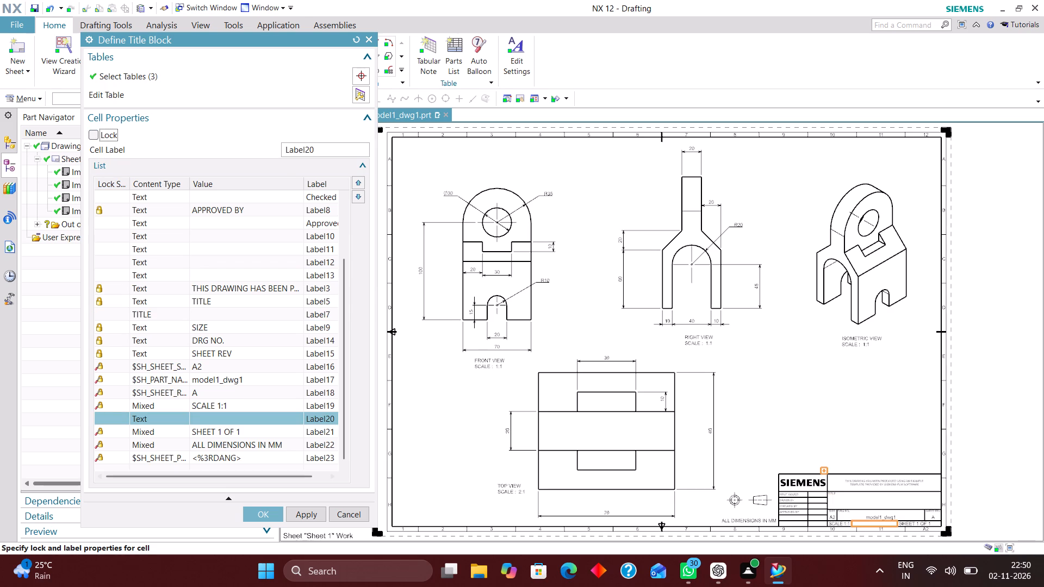
left_click(256, 514)
Populate the title block's Label12 cell with WEIGHT (kg).
right_click(779, 485)
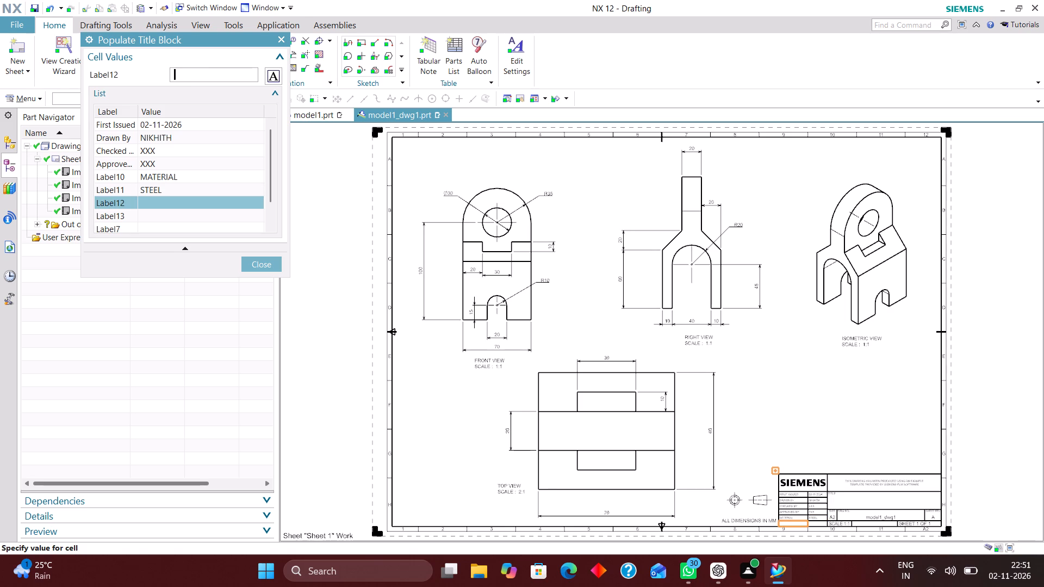
type("WE")
type("IGHT")
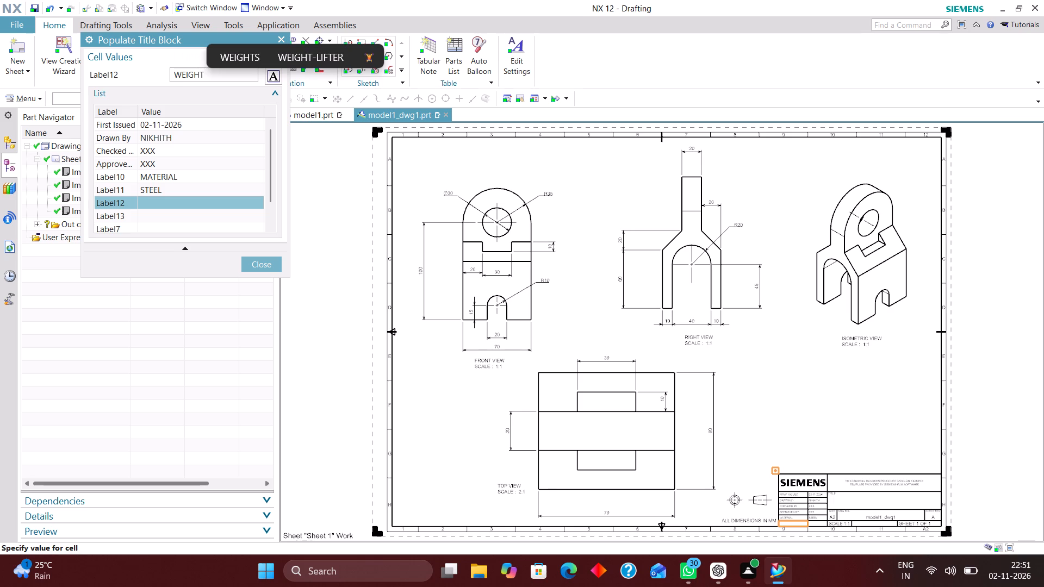
key("space")
type("()")
key("Left")
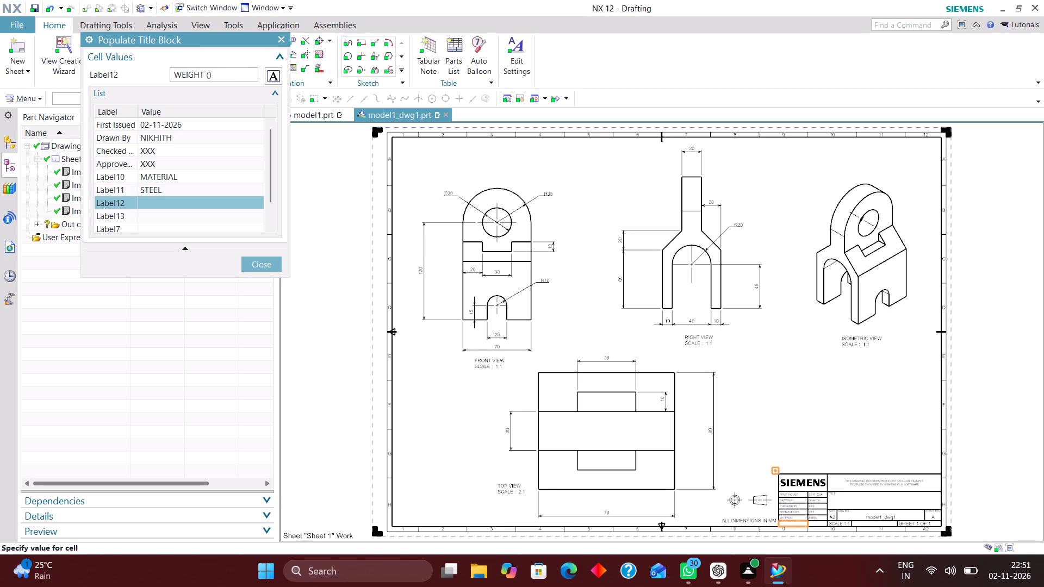
key("shift+k")
key("shift+g")
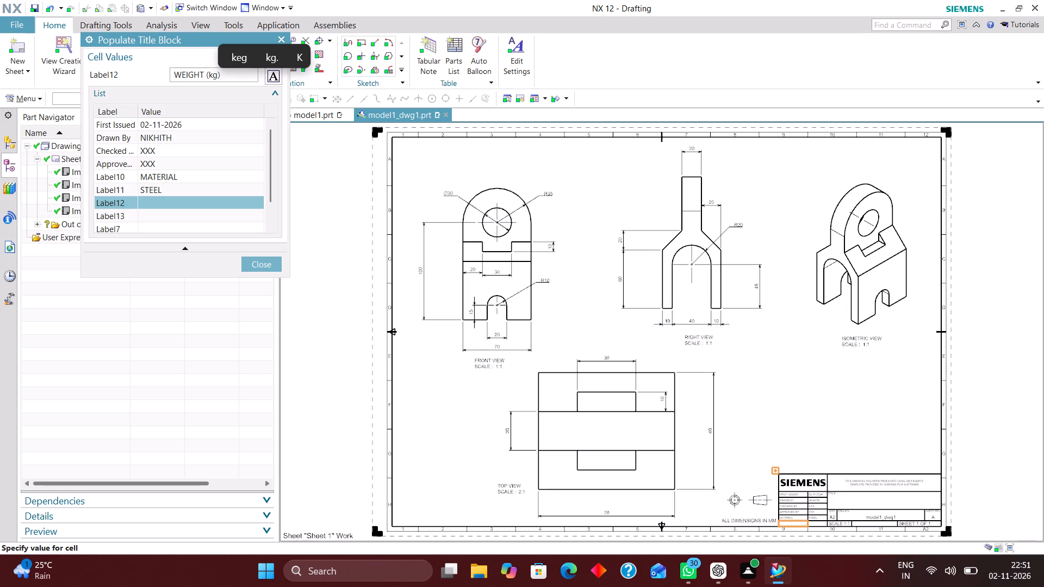
key("Right")
key("Right")
key("Return")
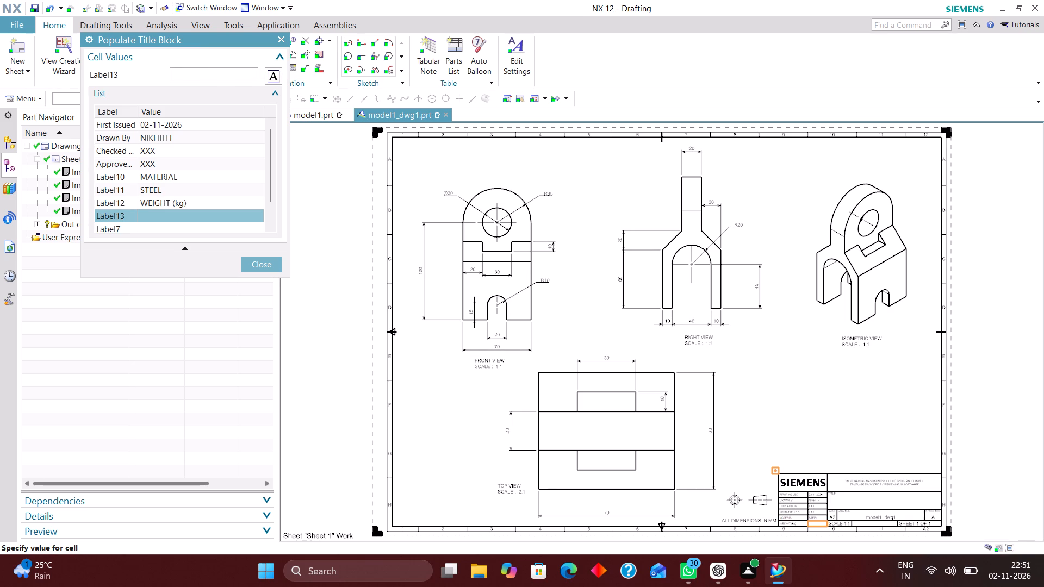
left_click(270, 259)
Switch to the model1 part and update its weight data in the displayed part properties.
left_click(317, 116)
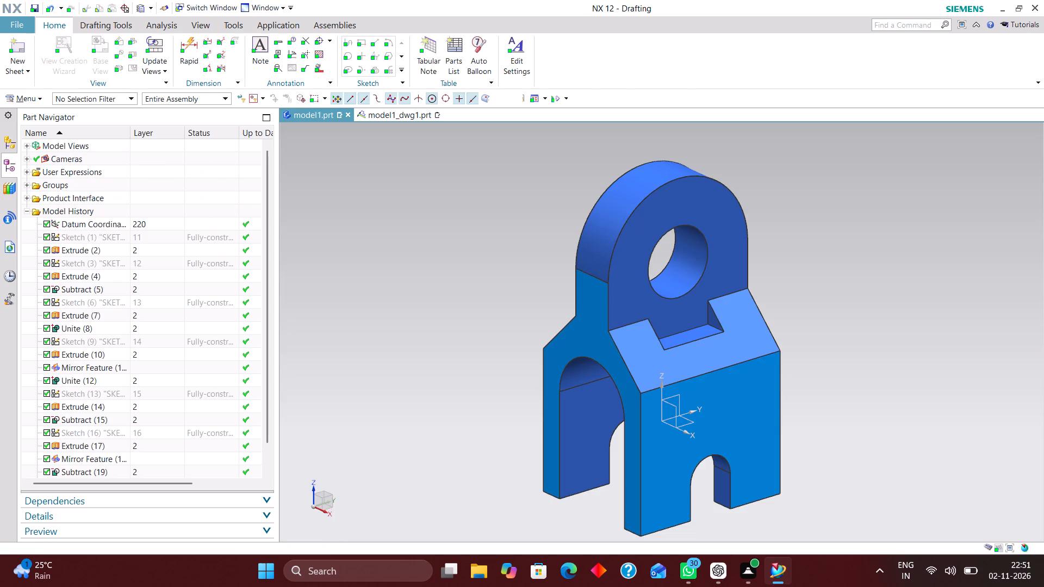
left_click(28, 95)
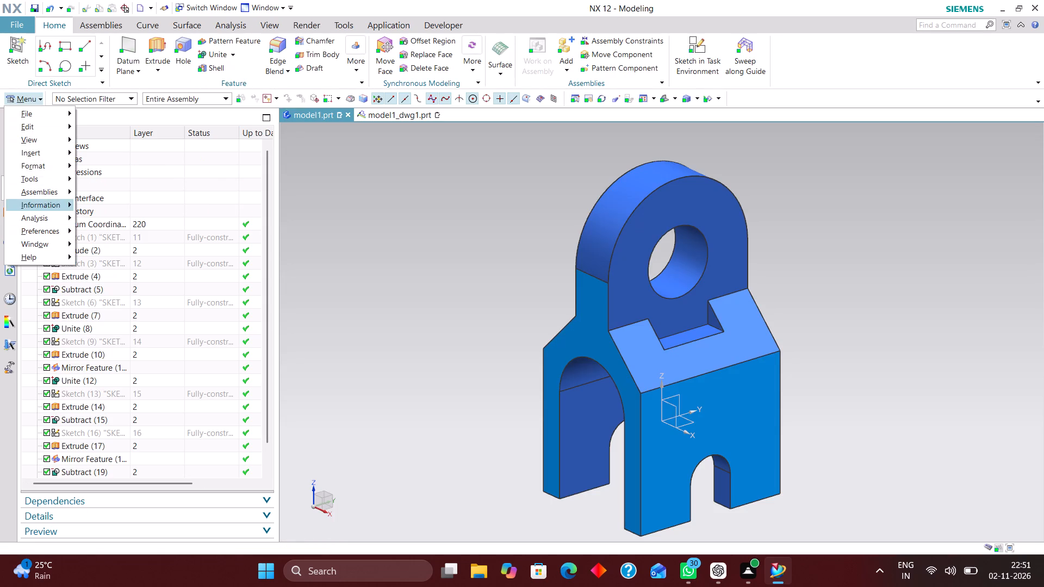
left_click(37, 109)
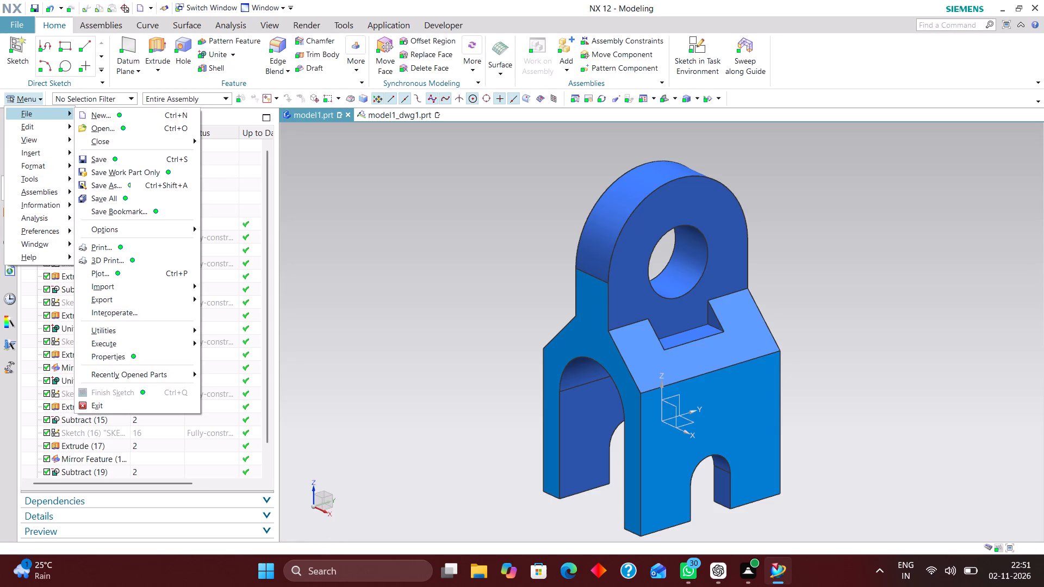
left_click(133, 355)
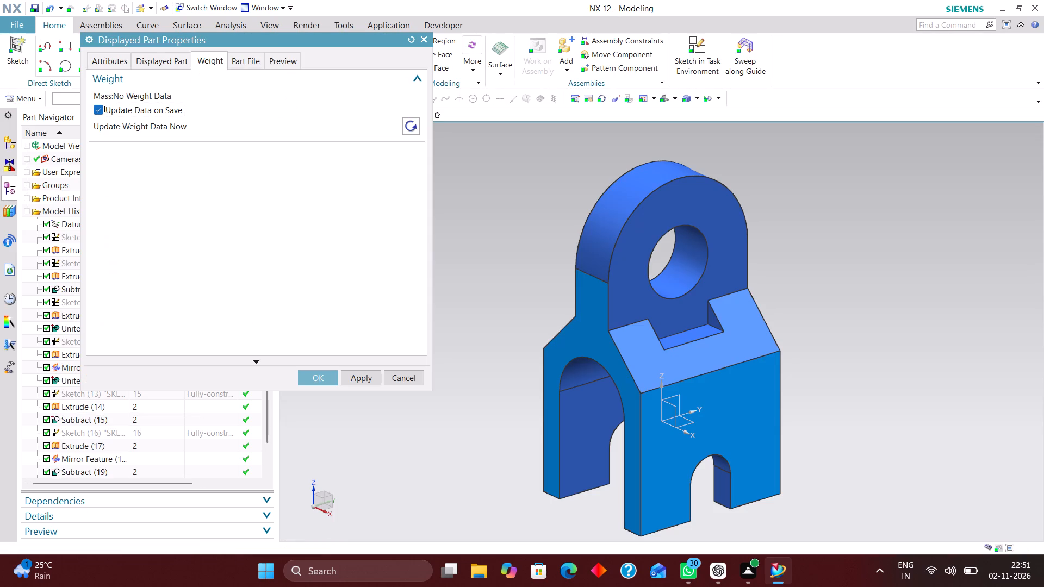
left_click(408, 123)
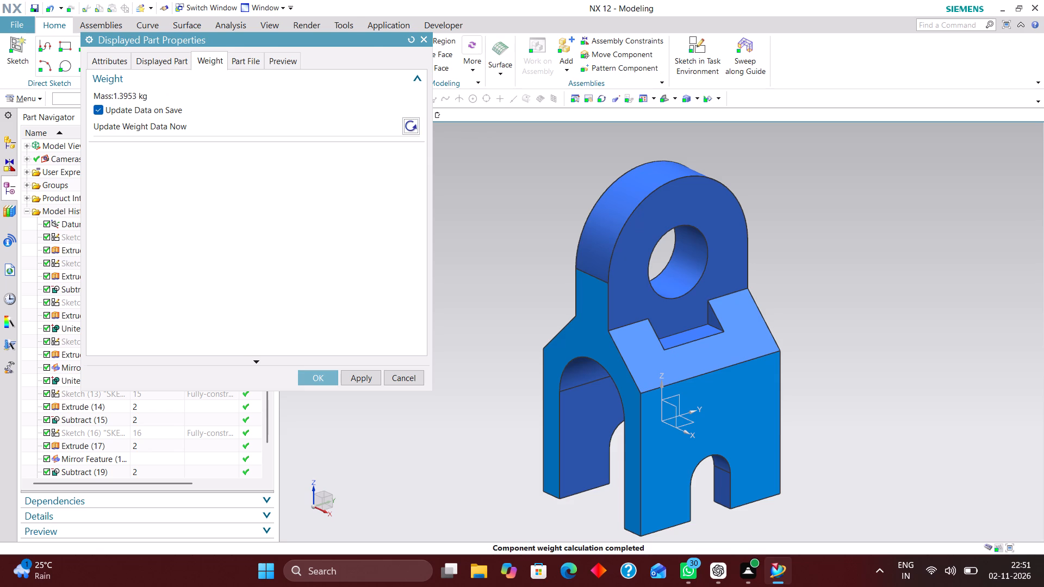
left_click(327, 377)
Return to the model1_dwg1 drawing and open the title block's Label13 cell value for populating.
left_click(393, 113)
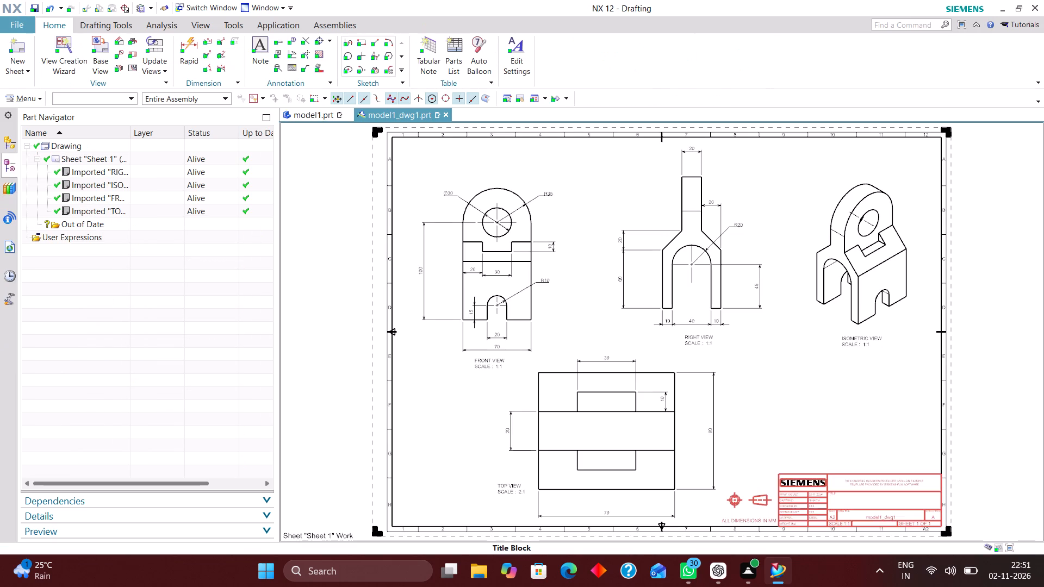
right_click(768, 484)
left_click(802, 365)
left_click(170, 210)
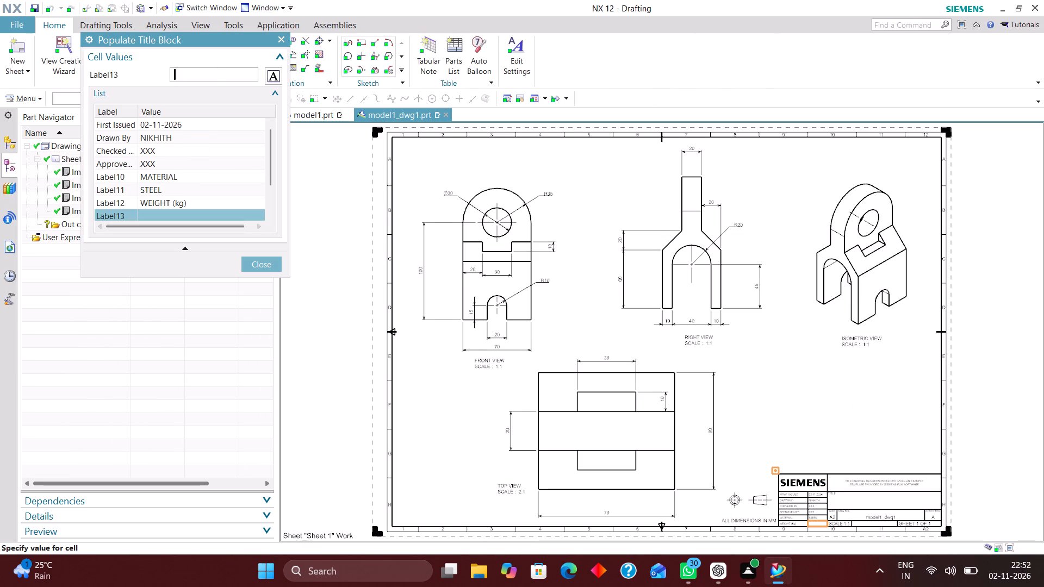
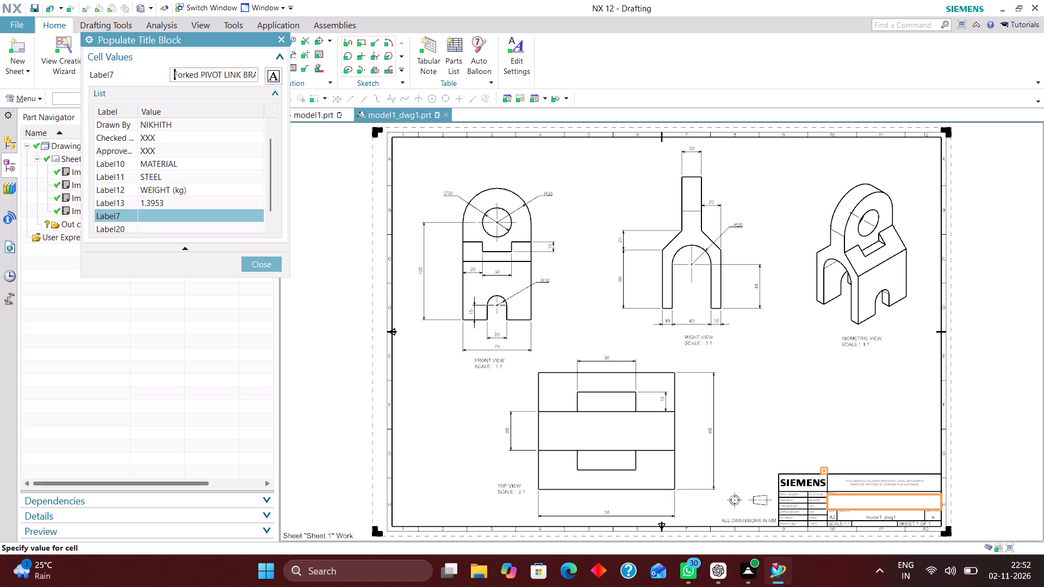
Complete the title block with FORKED PIVOT LINK BRACKET in Label7 and XXX in Label20.
left_click_drag(198, 74, 100, 85)
key("BackSpace")
type("FORKED")
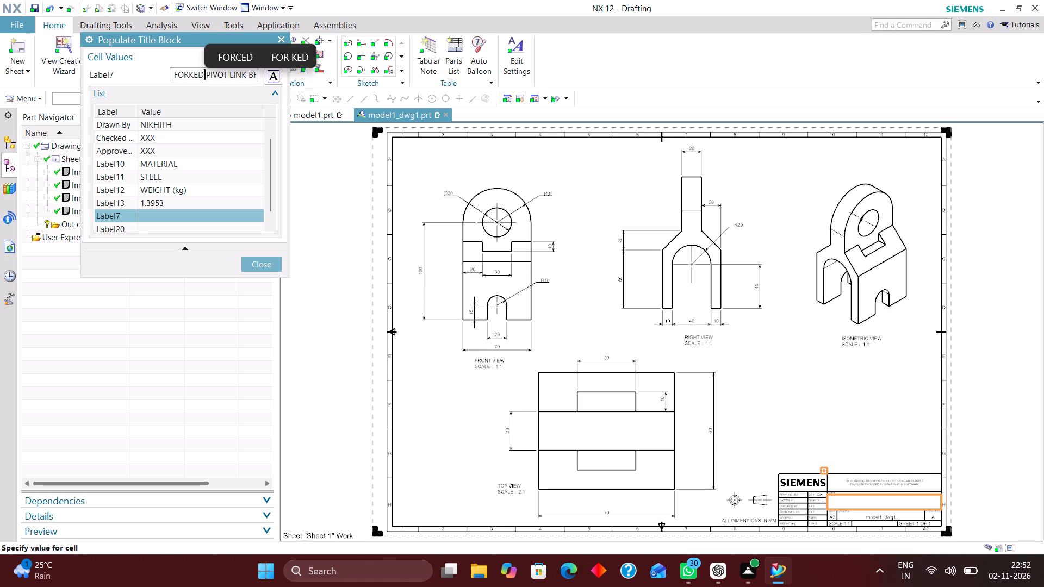
key("Return")
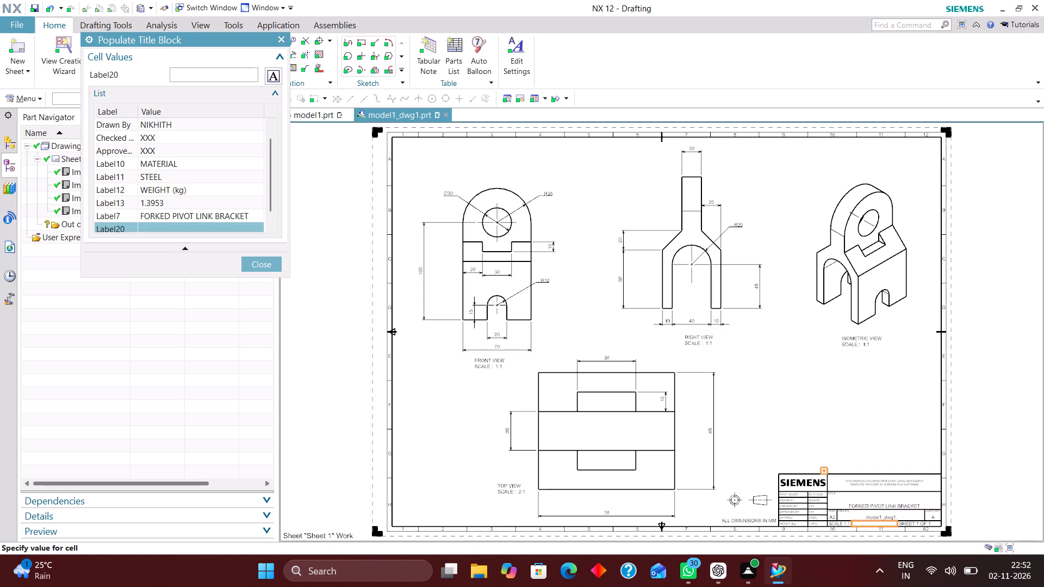
type("XXX")
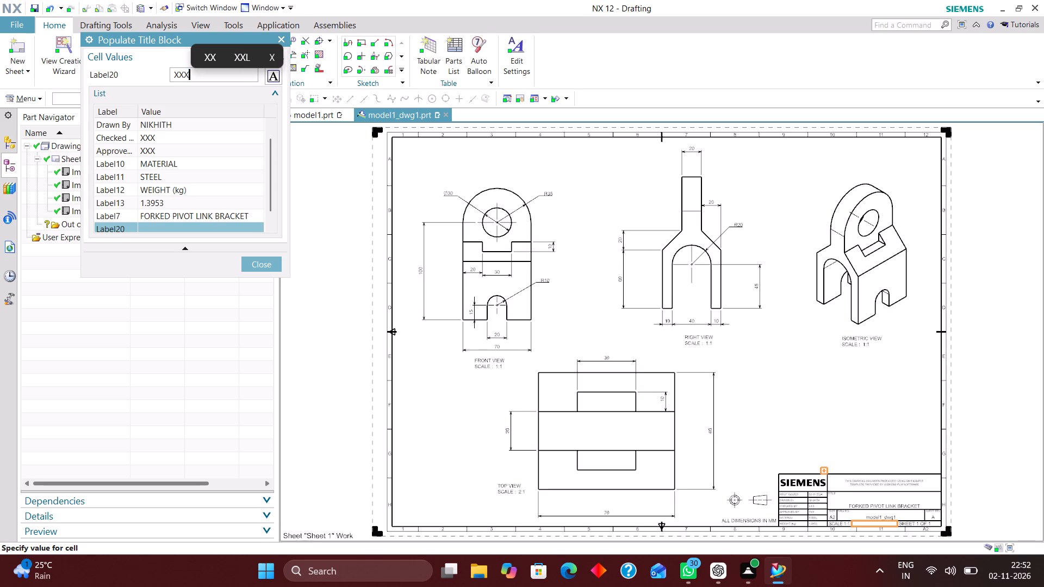
key("Return")
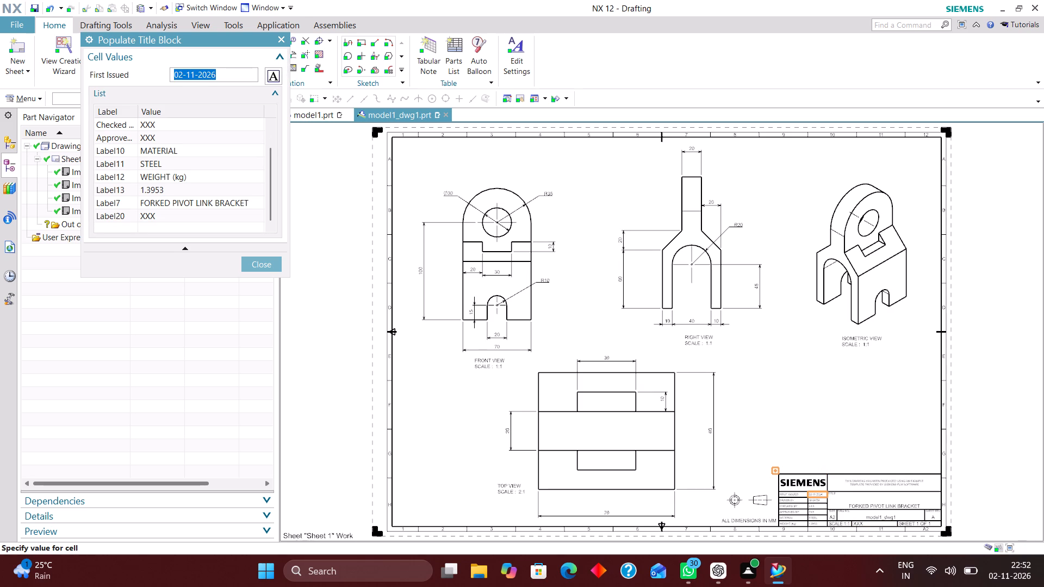
left_click(258, 270)
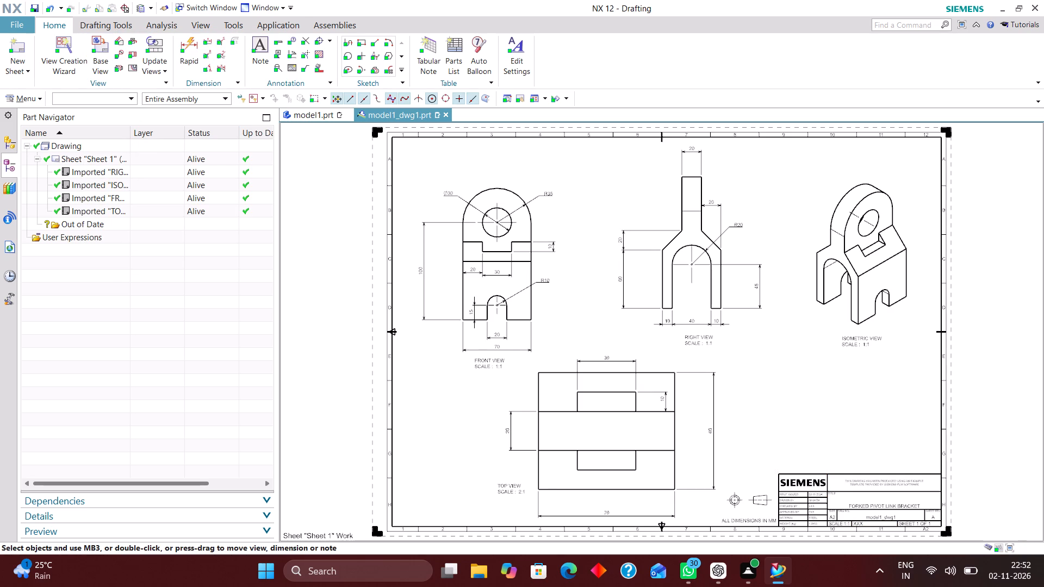
Adjust the spacing of the top view's 30, 60 and 20 dimensions, bringing the 60 and 20 closer to the outline.
scroll(592, 354, "down", 3)
scroll(689, 384, "up", 2)
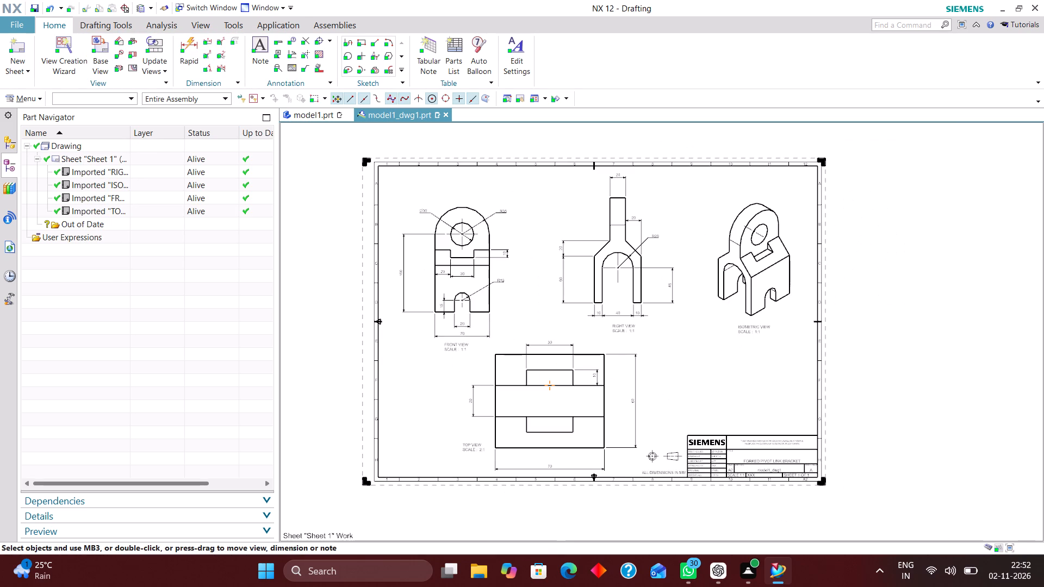
right_click_drag(695, 329, 620, 459)
left_click_drag(607, 360, 606, 349)
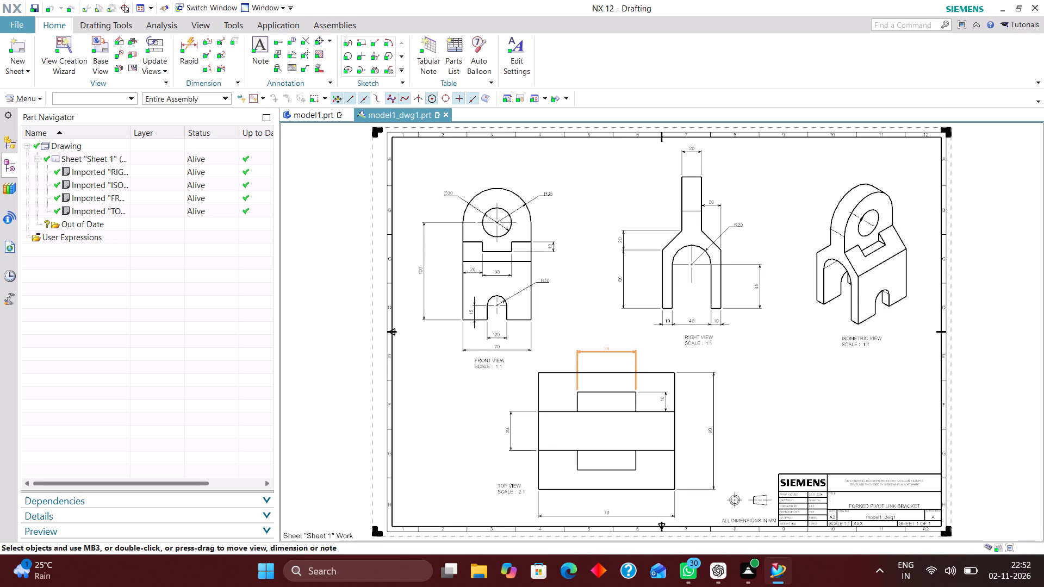
left_click_drag(606, 349, 606, 354)
scroll(576, 390, "down", 1)
scroll(706, 440, "up", 3)
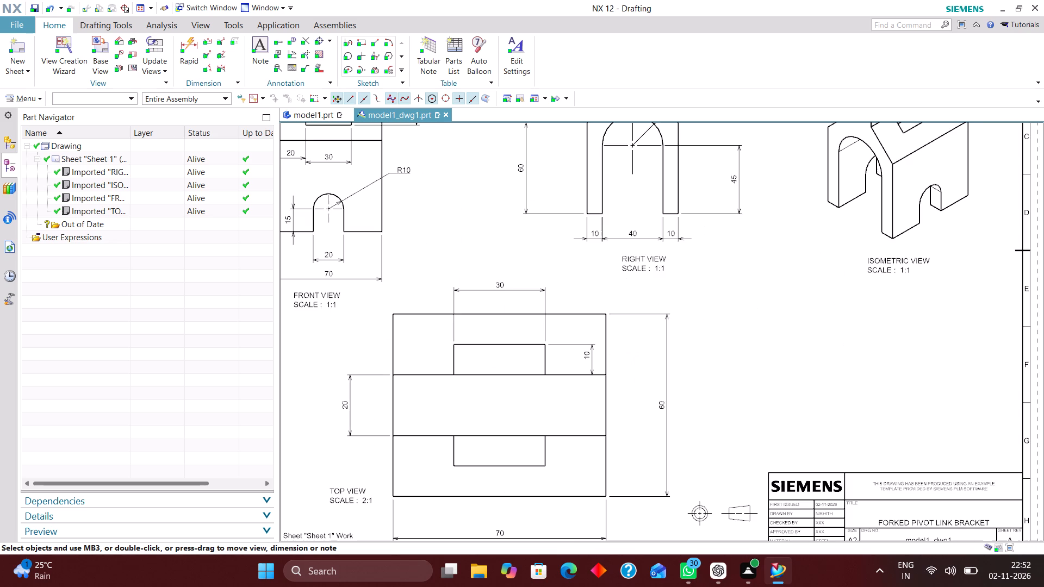
left_click_drag(669, 409, 645, 401)
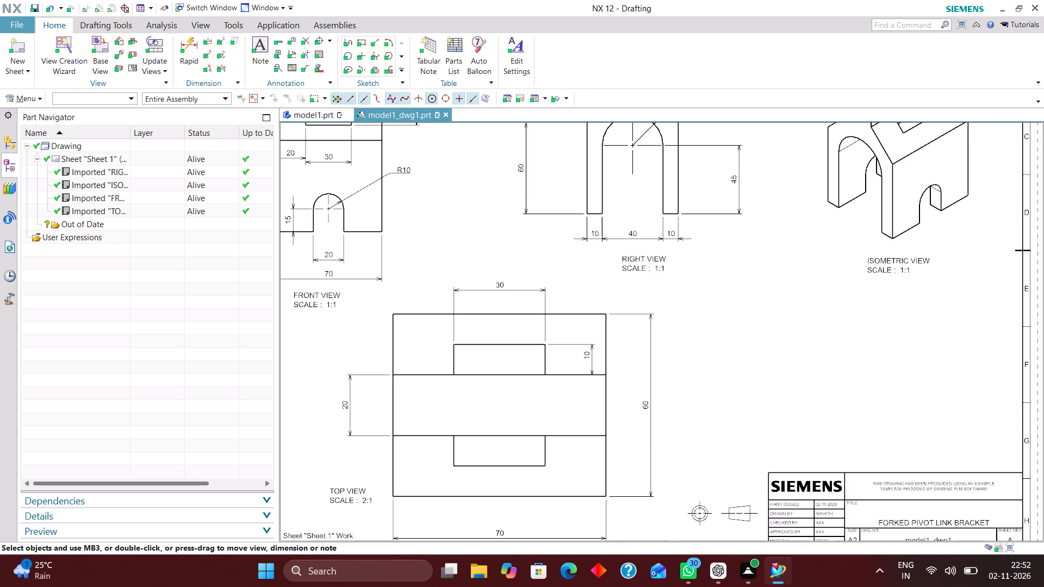
scroll(451, 369, "down", 2)
scroll(379, 400, "up", 4)
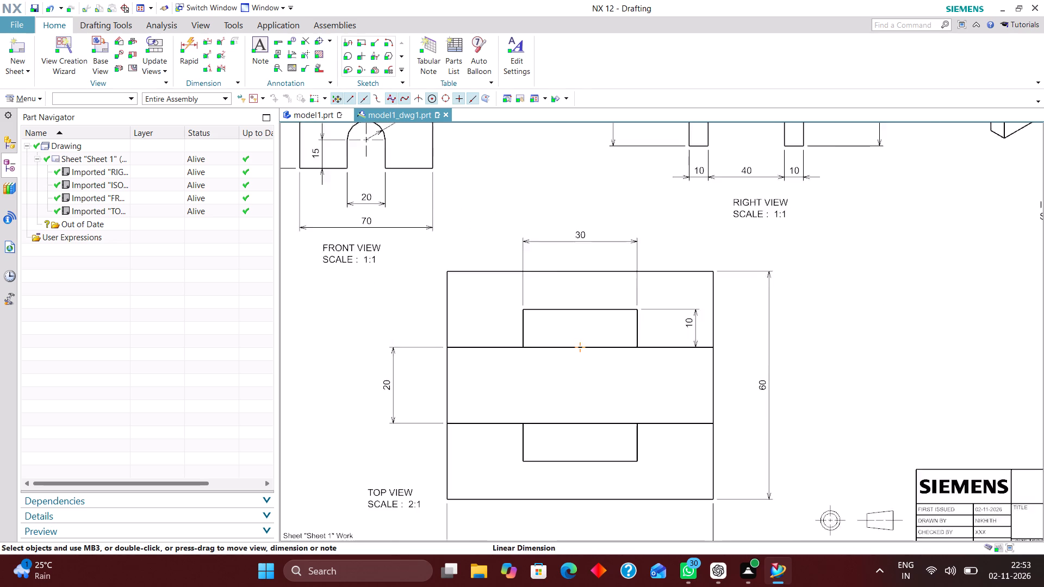
left_click_drag(392, 383, 406, 379)
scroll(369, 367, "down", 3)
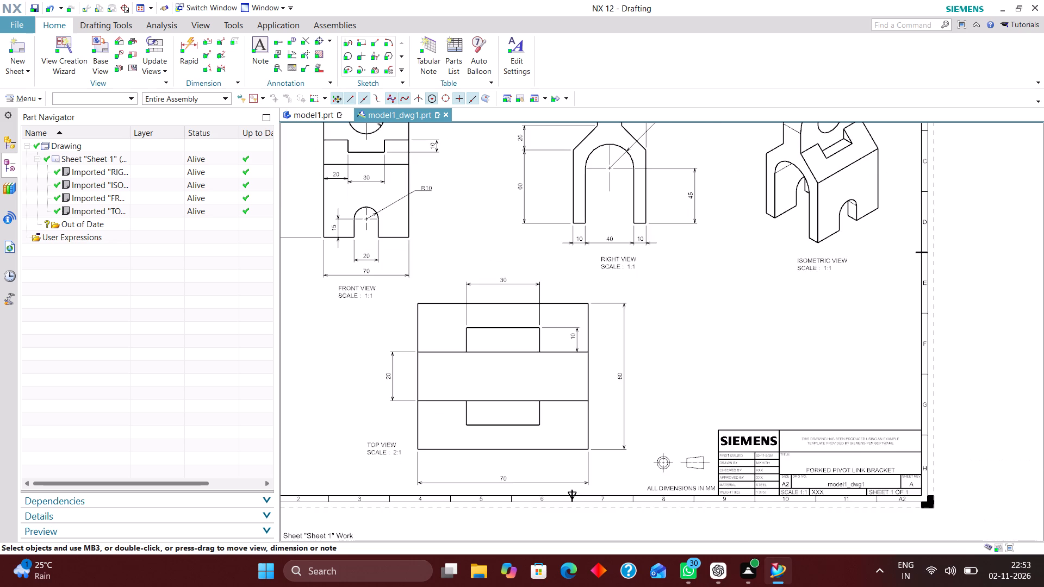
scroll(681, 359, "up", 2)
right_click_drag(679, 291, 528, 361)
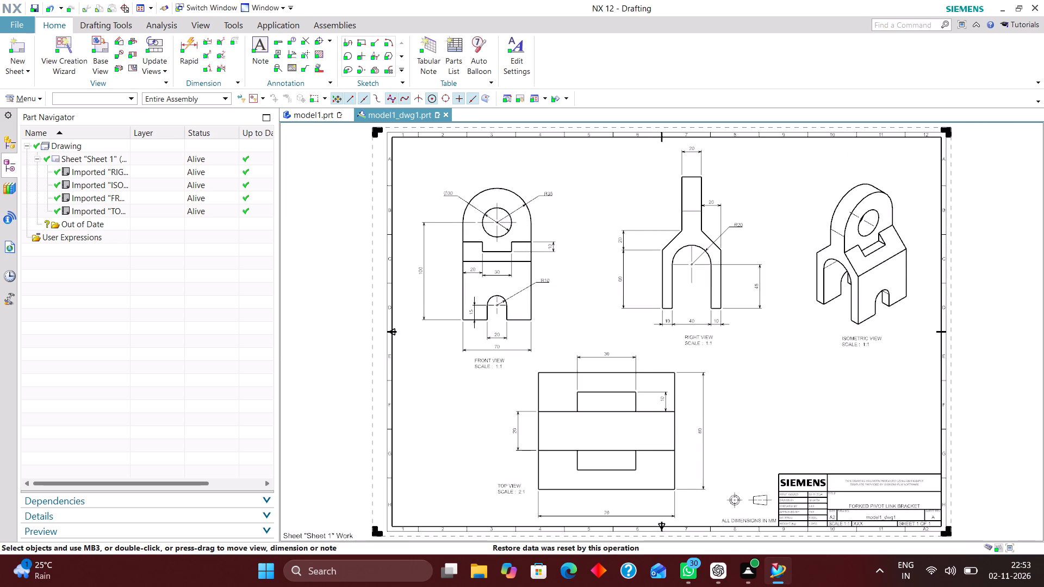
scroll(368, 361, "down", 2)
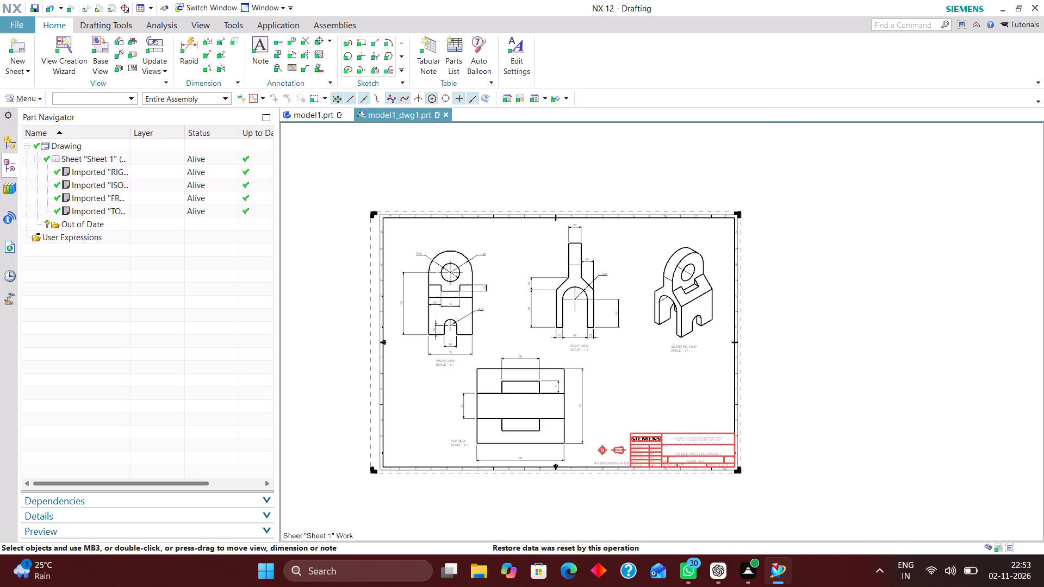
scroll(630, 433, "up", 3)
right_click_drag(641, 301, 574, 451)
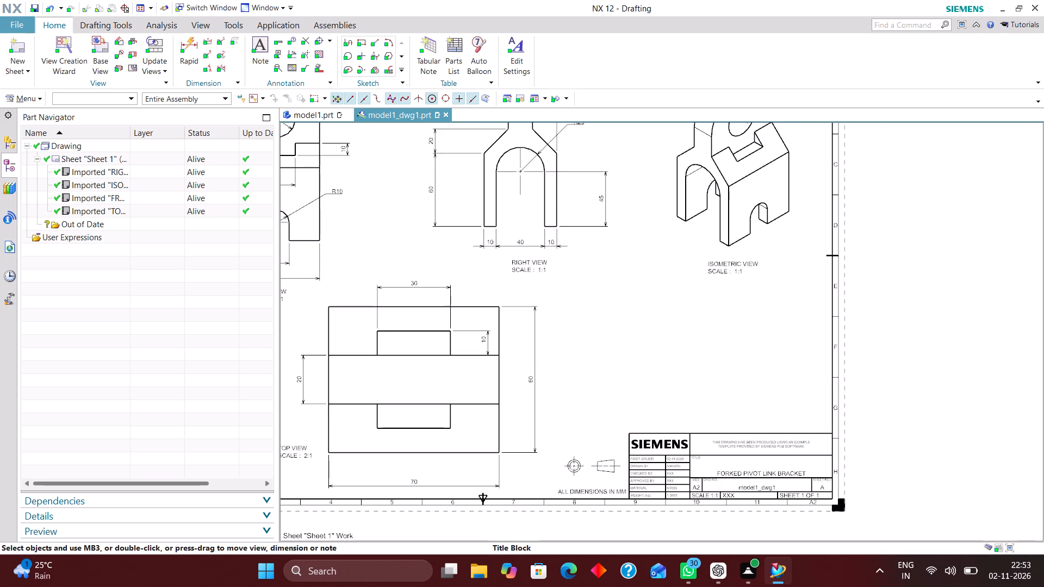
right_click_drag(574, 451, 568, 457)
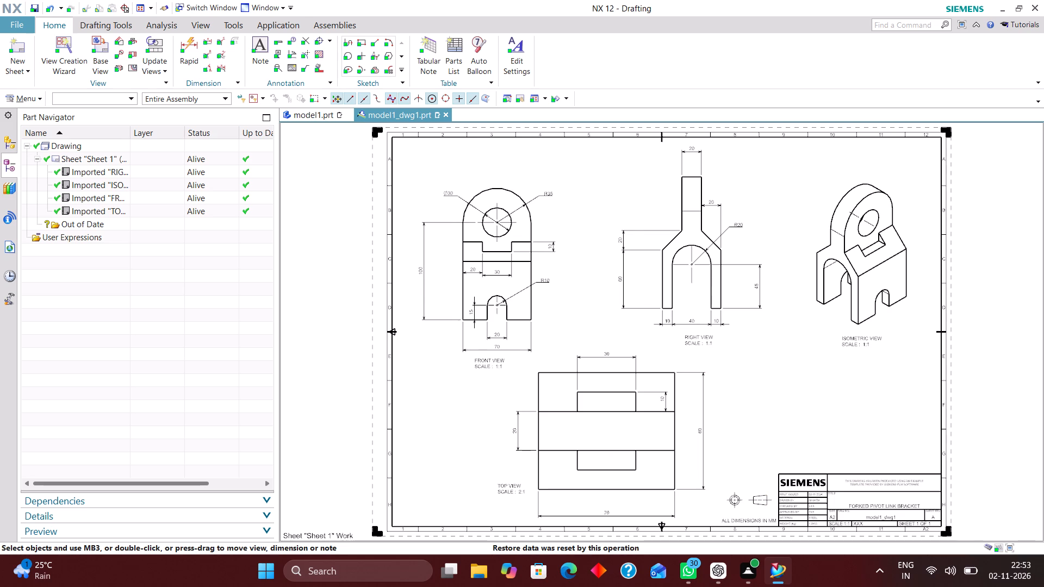
Use Layer Visible in View to make all layers invisible in the isometric view.
left_click(38, 103)
left_click(48, 165)
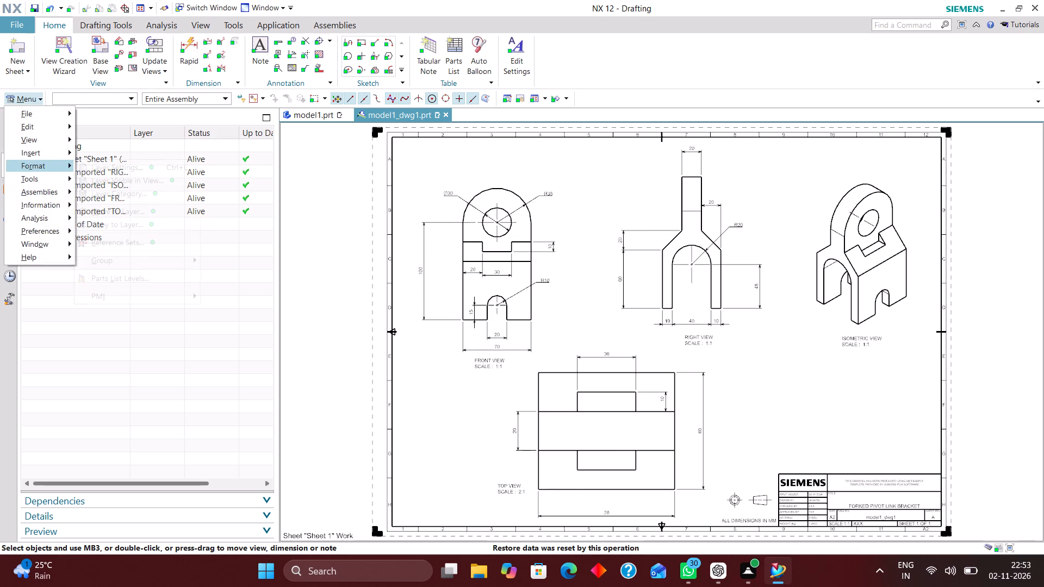
left_click(115, 182)
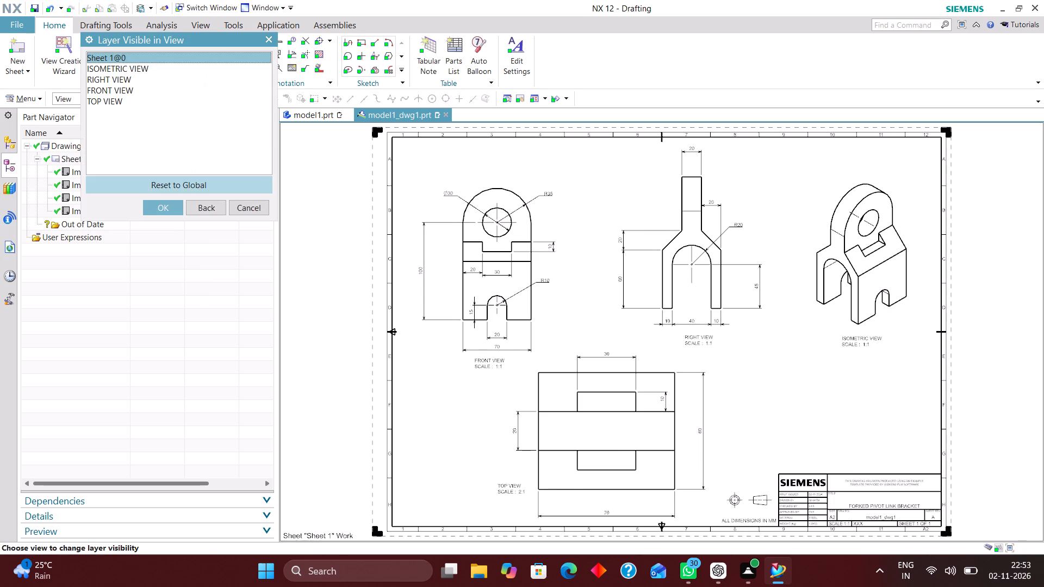
left_click(131, 68)
left_click(147, 209)
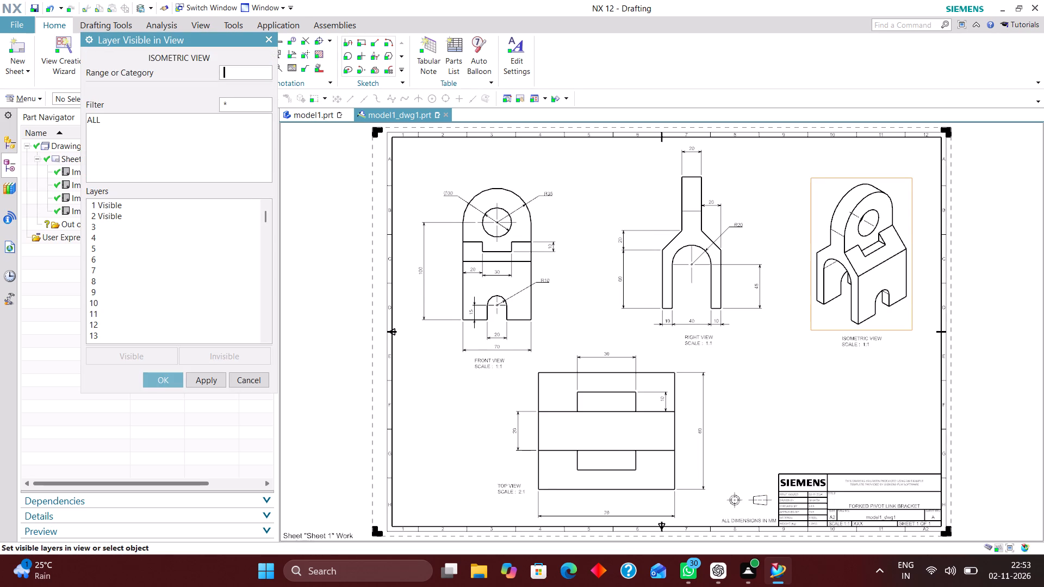
left_click(92, 121)
left_click(219, 352)
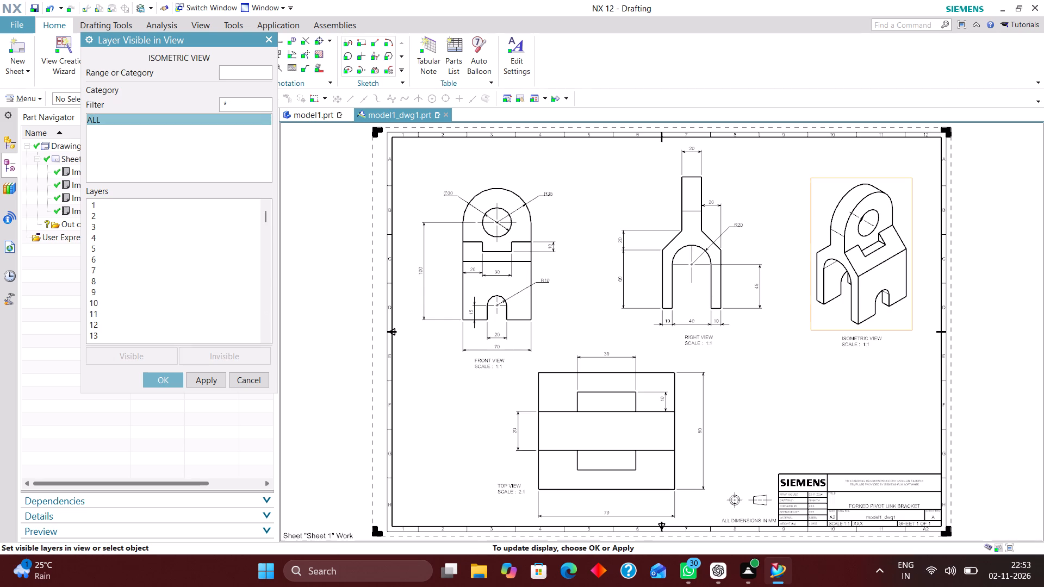
Make layers 2, 223, 224, 225, 226 and 256 visible in the isometric view and apply the layer settings.
left_click(252, 73)
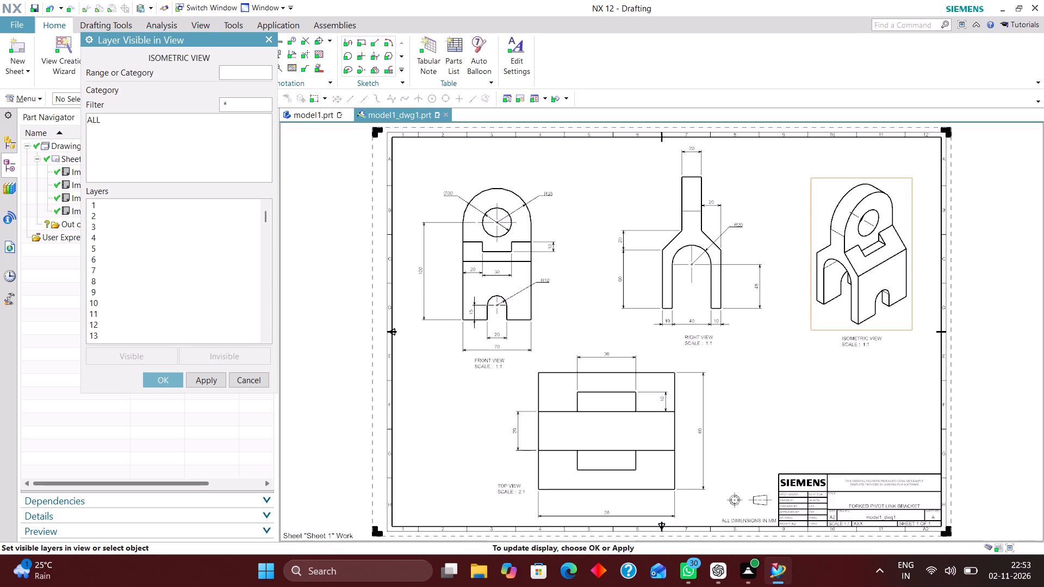
key("2")
key("Return")
type("223")
key("Return")
type("224")
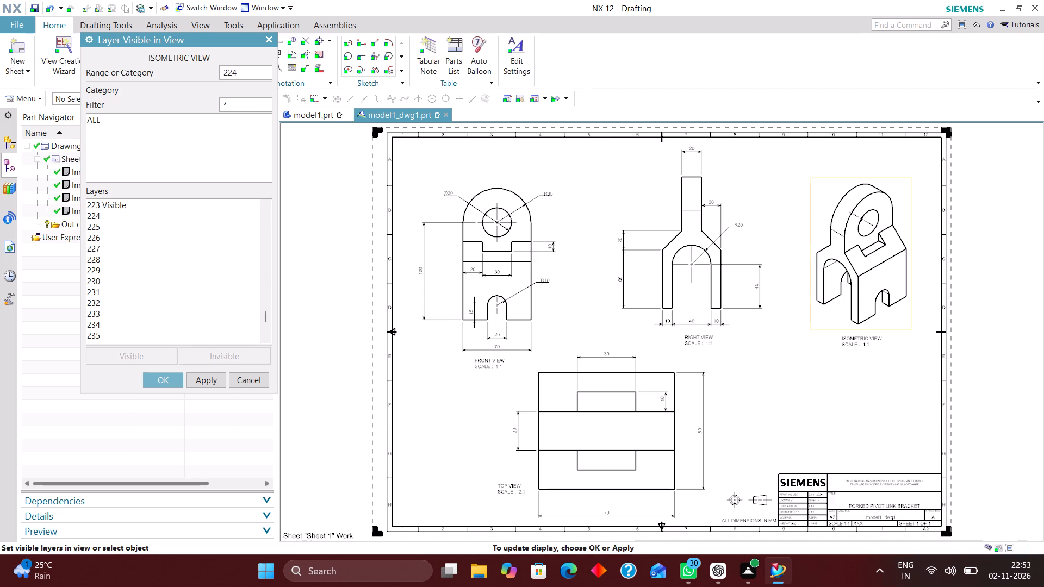
key("Return")
type("225")
key("Return")
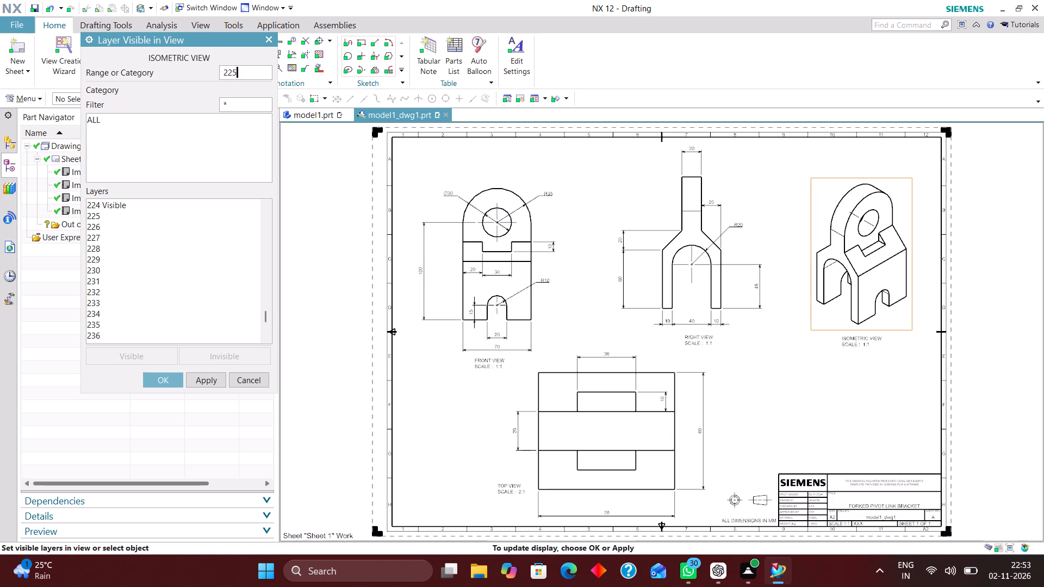
type("226")
key("Return")
type("256")
key("Return")
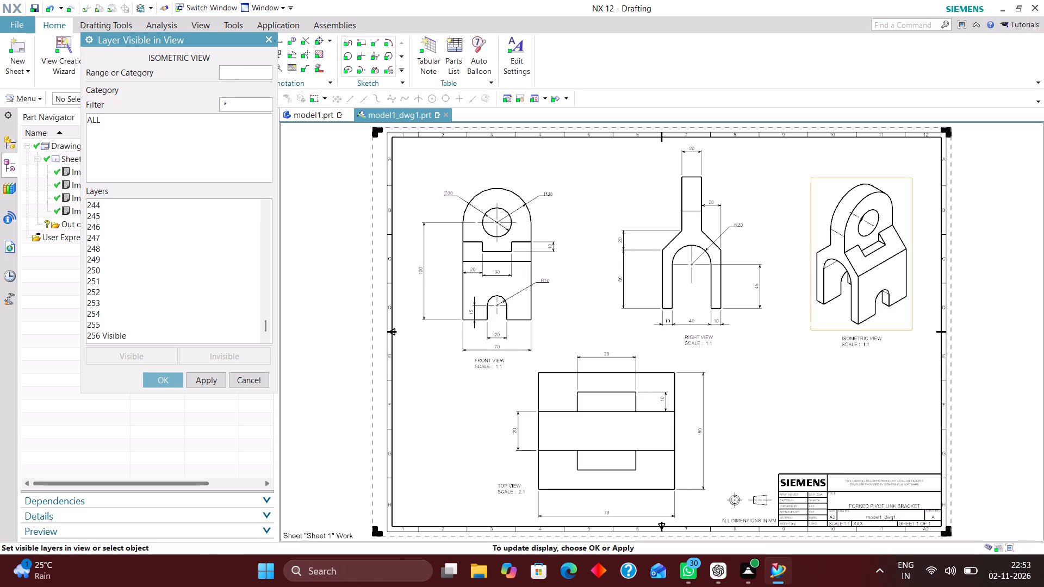
left_click(153, 383)
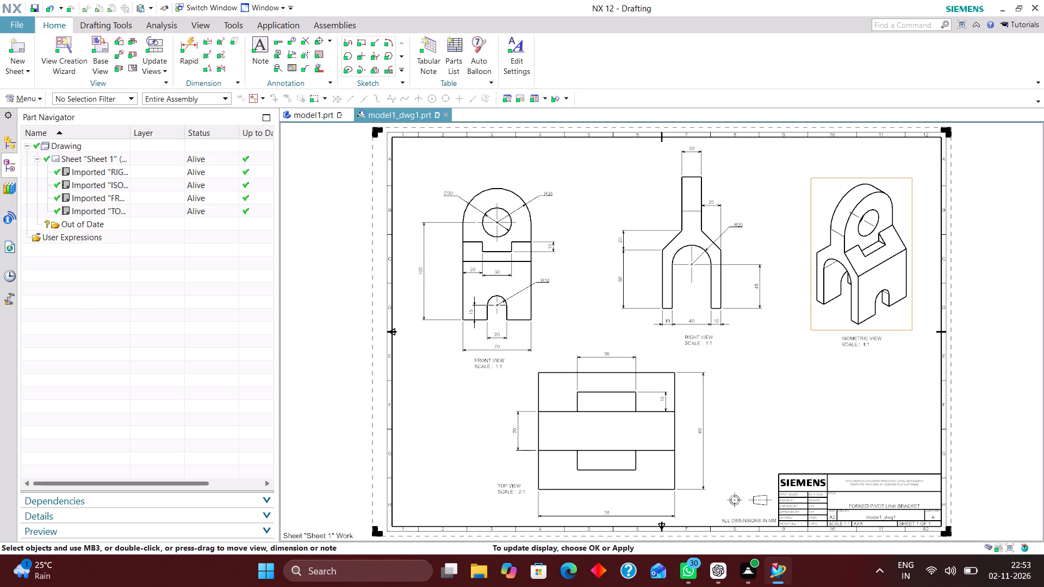
Make all layers invisible in the right view.
left_click(127, 77)
left_click(154, 203)
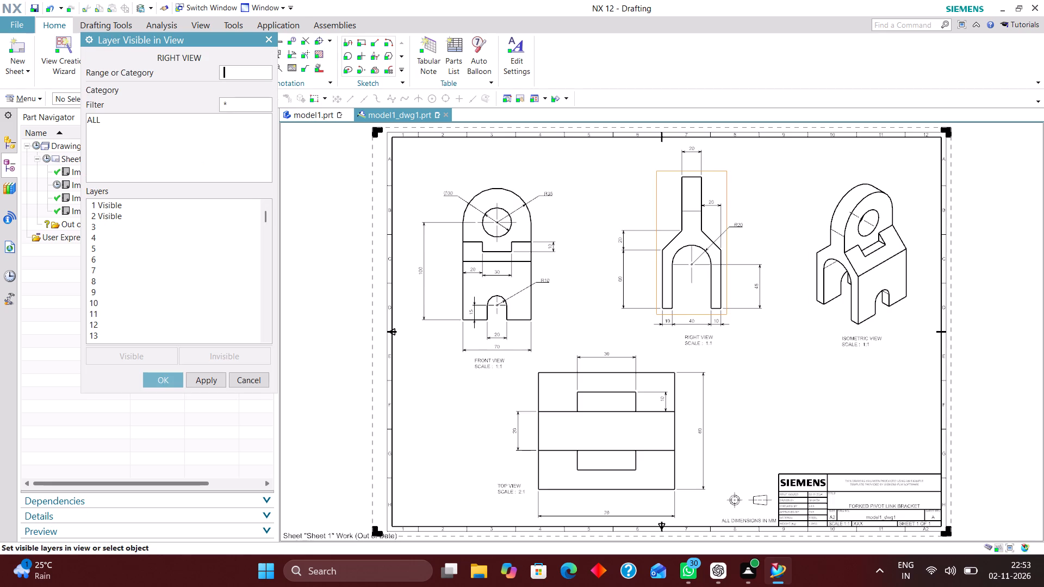
left_click(95, 120)
left_click(238, 353)
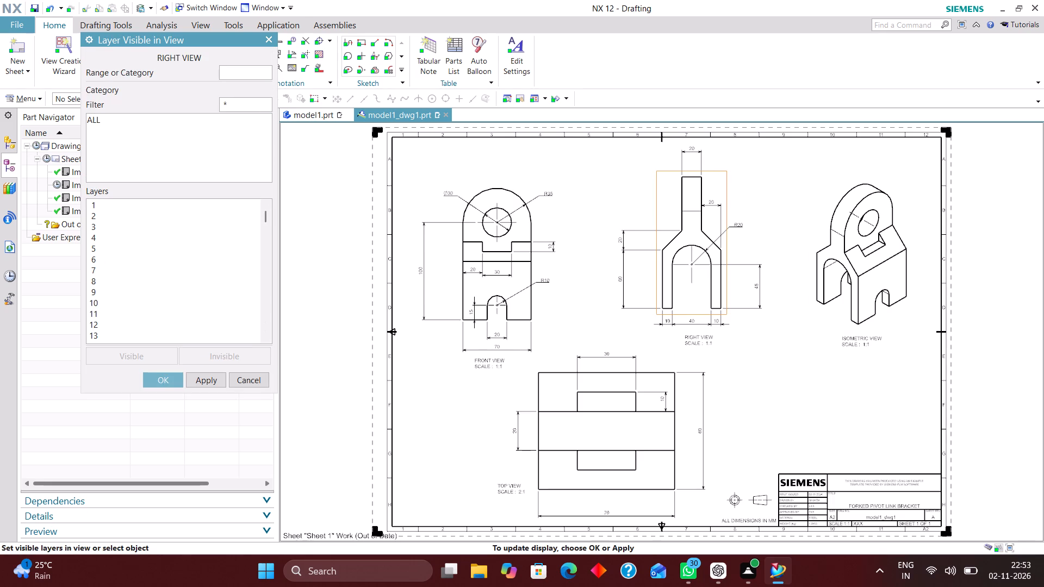
Make layers 2, 223, 224, 225, 226 and 256 visible in the right view and apply the layer settings.
left_click(240, 70)
key("2")
key("Return")
type("223")
key("Return")
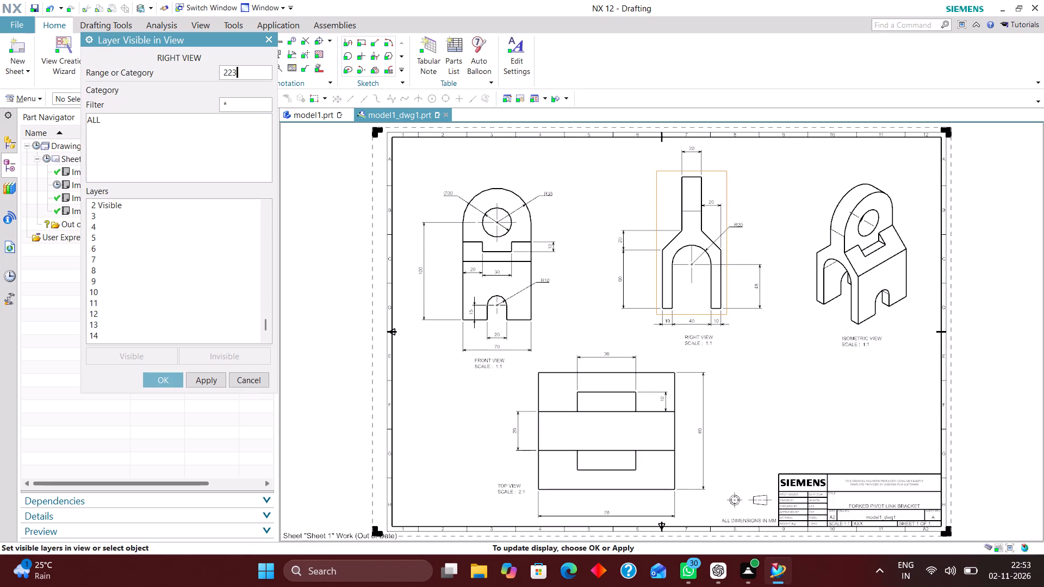
type("224")
key("Return")
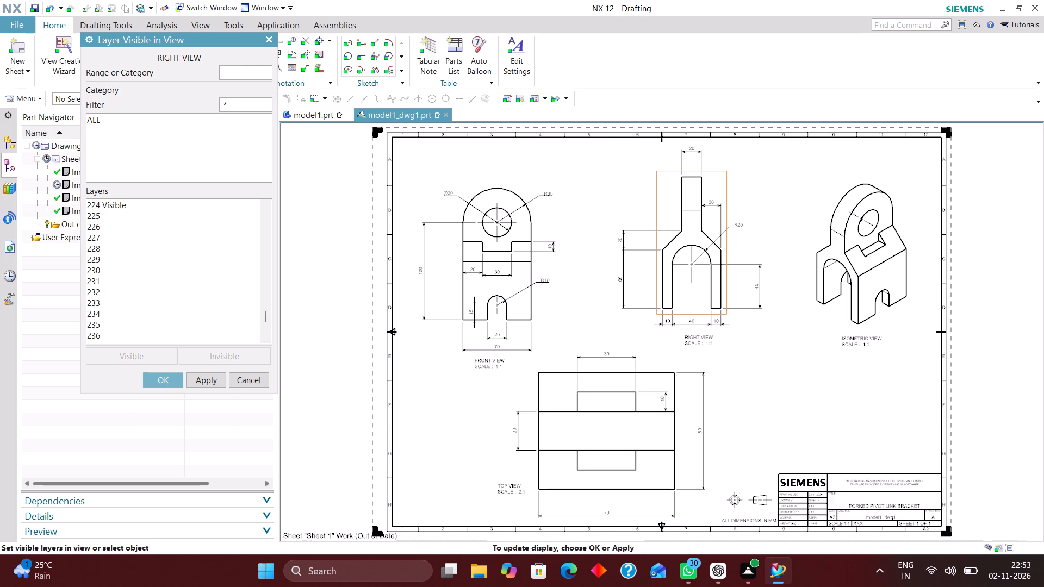
type("225")
key("Return")
type("226")
key("Return")
type("256")
key("Return")
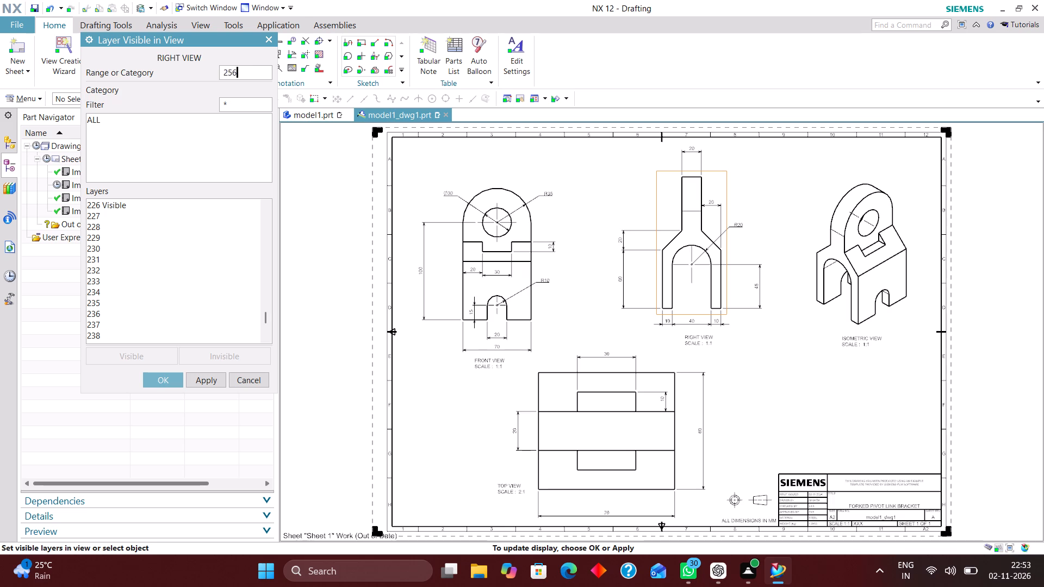
left_click(163, 377)
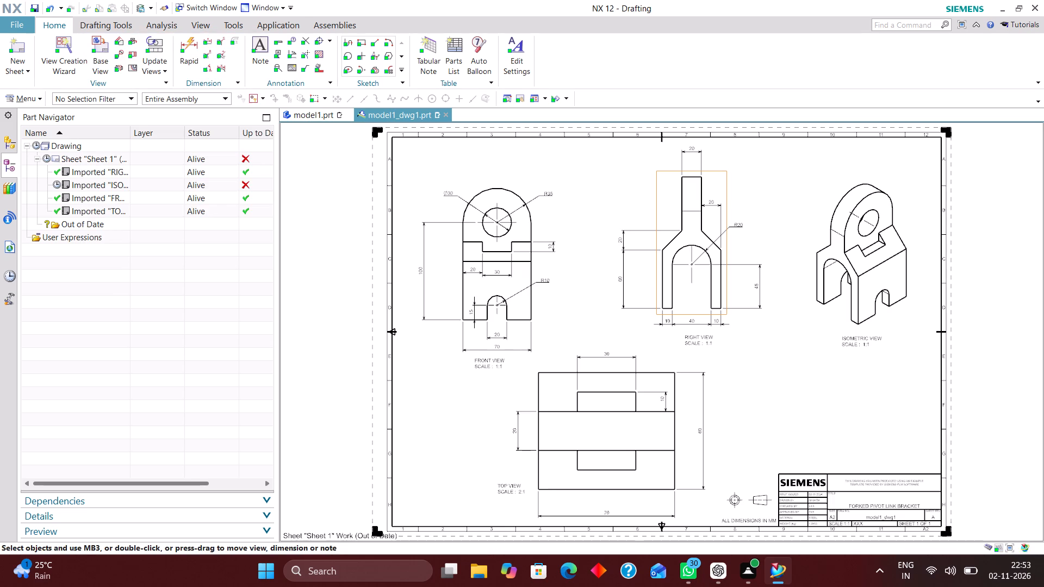
Make all layers invisible in the front view.
left_click(122, 89)
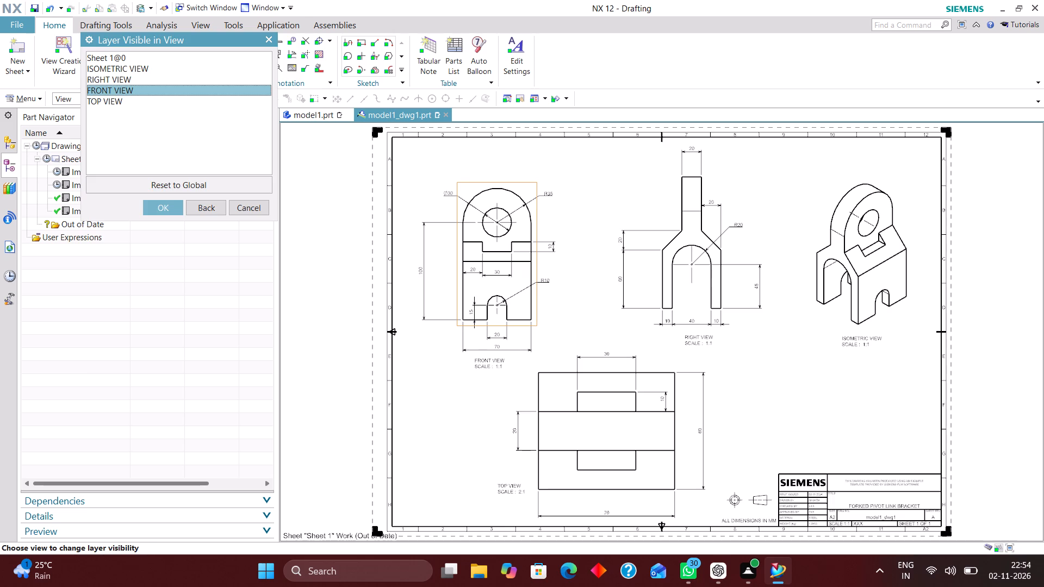
left_click(152, 210)
left_click(94, 124)
left_click(246, 357)
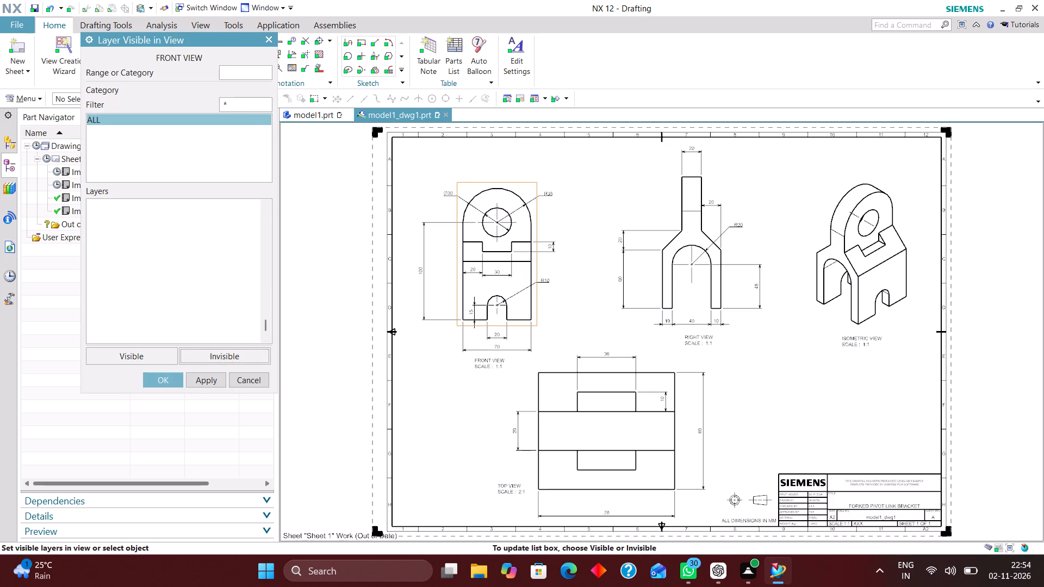
Make layers 2, 223, 224, 225, 226 and 256 visible in the front view and apply the layer settings.
left_click(249, 72)
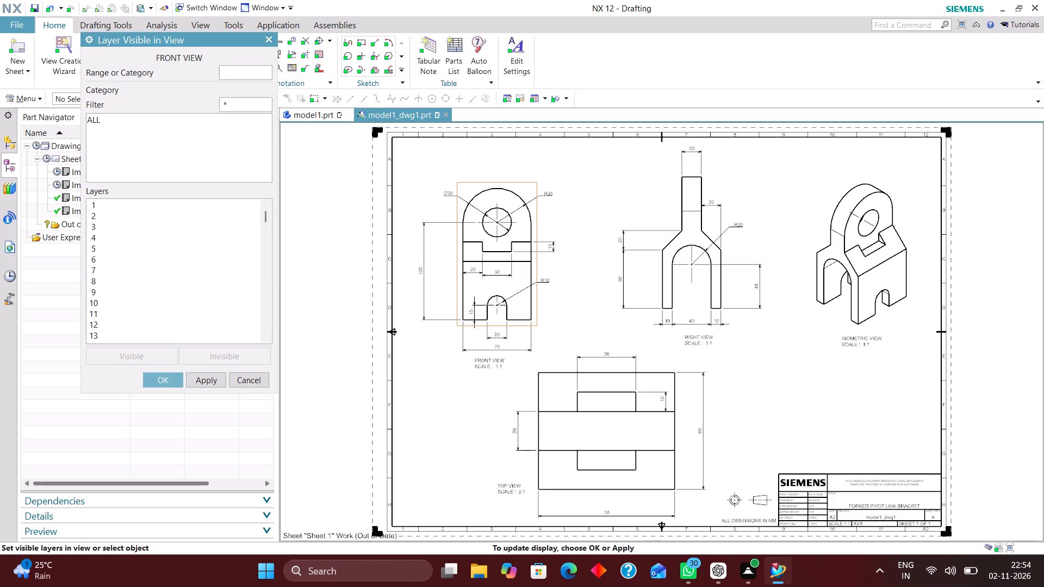
key("2")
key("Return")
type("223")
key("Return")
type("224")
key("Return")
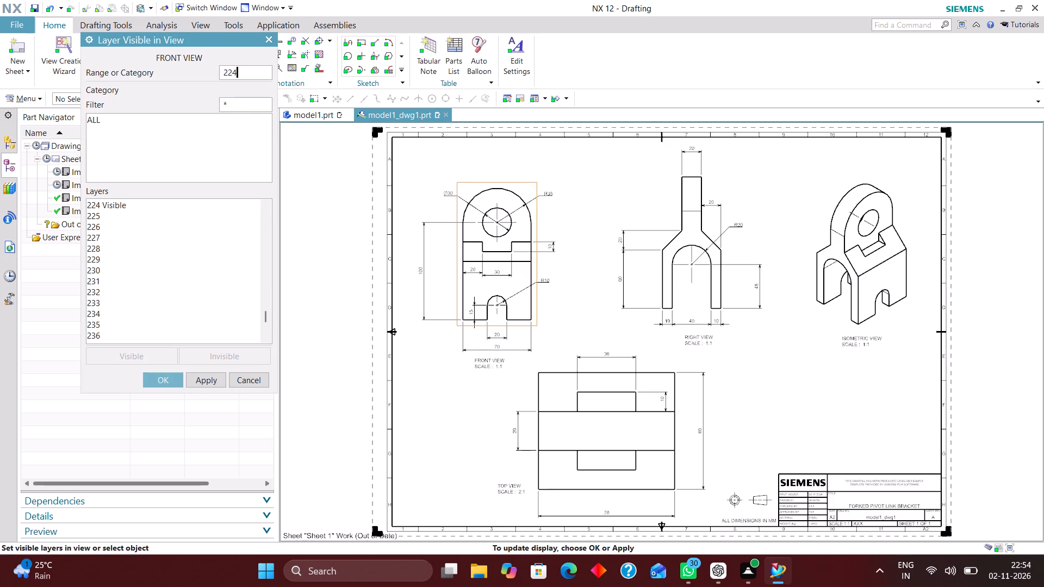
type("225")
key("Return")
type("226")
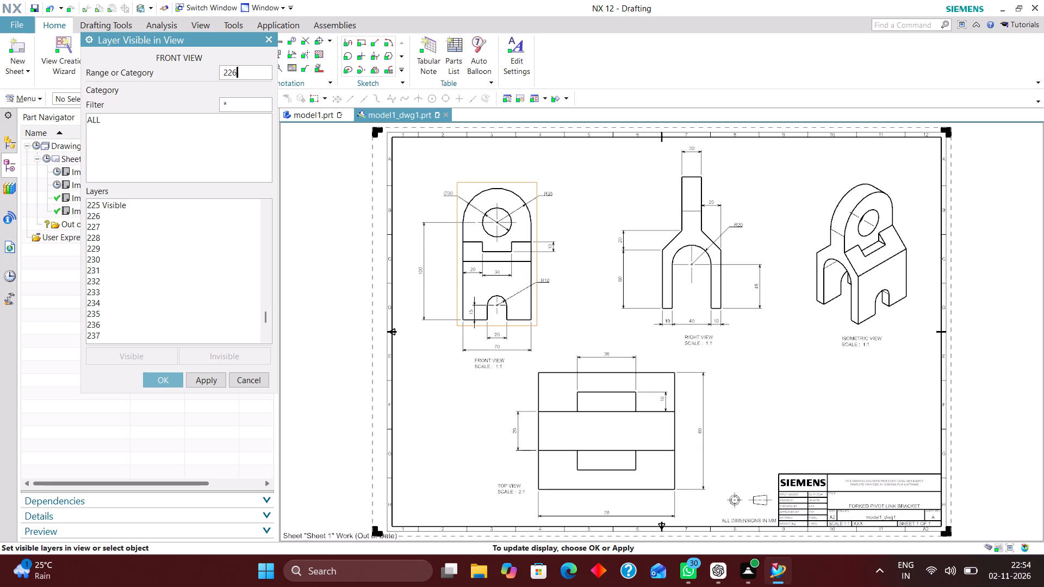
key("Return")
type("25")
key("6")
key("Return")
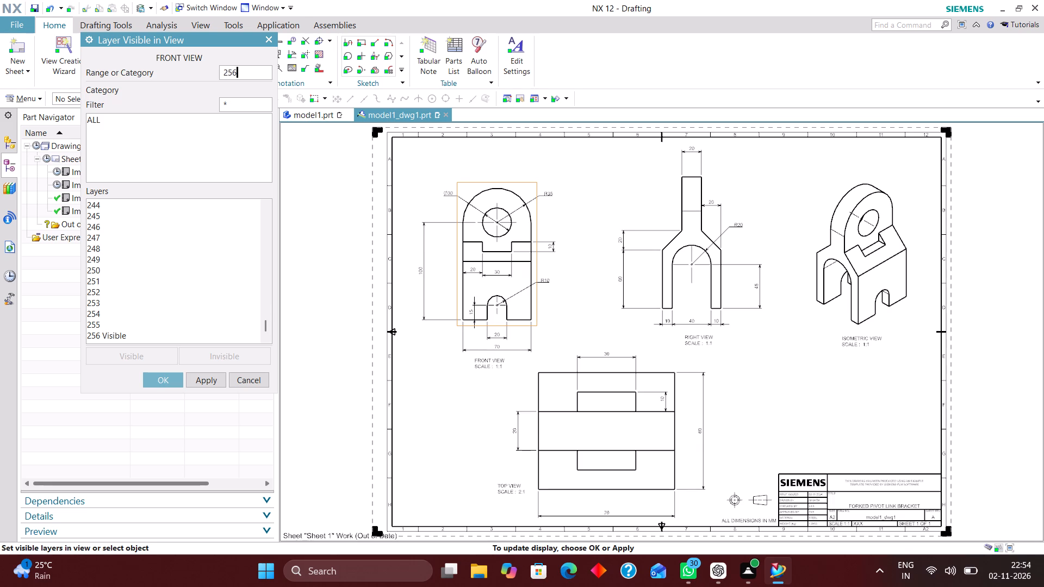
left_click(160, 385)
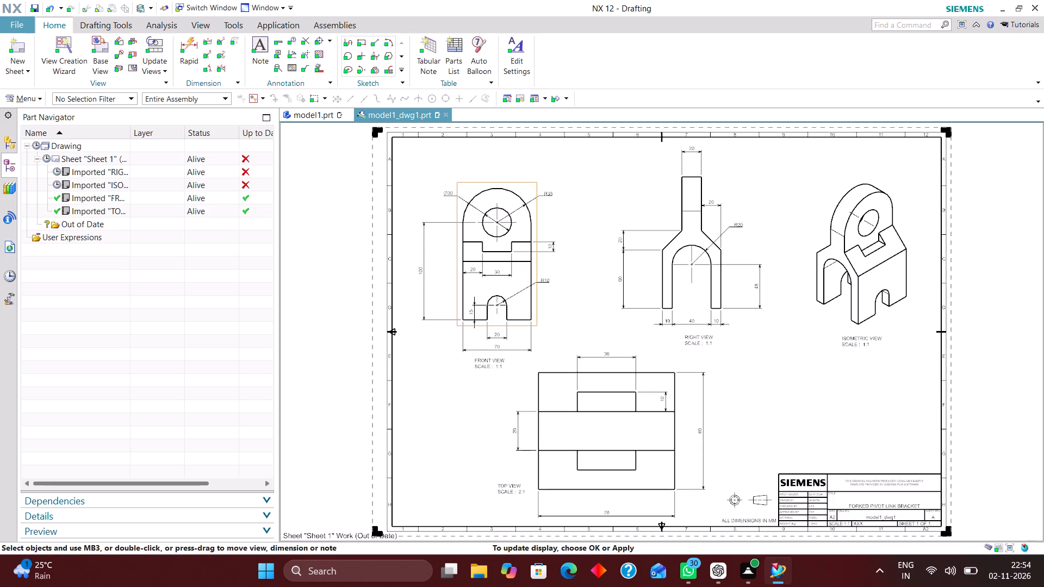
Make all layers invisible in the top view.
left_click(122, 104)
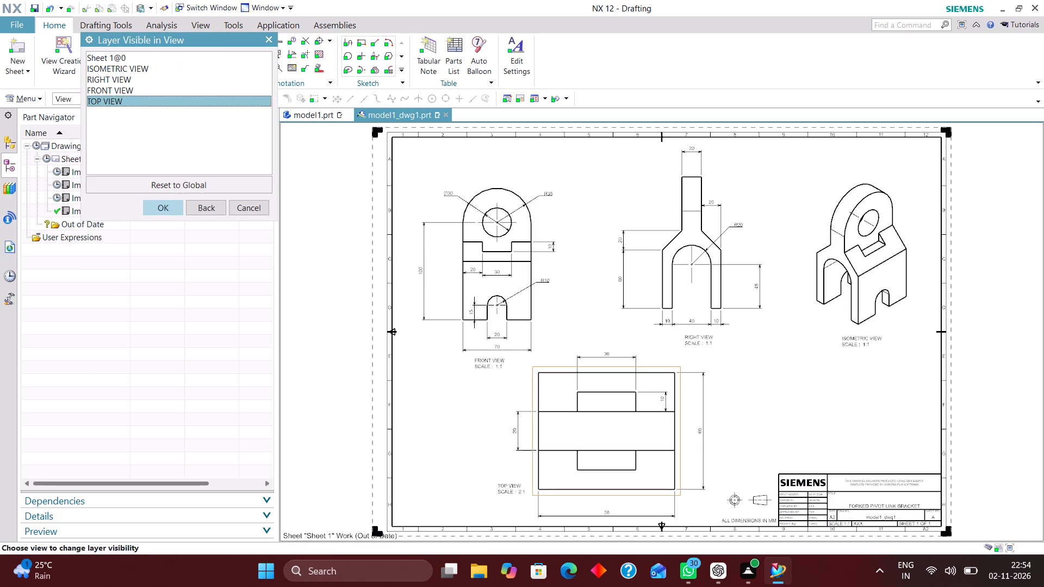
left_click(152, 207)
left_click(93, 118)
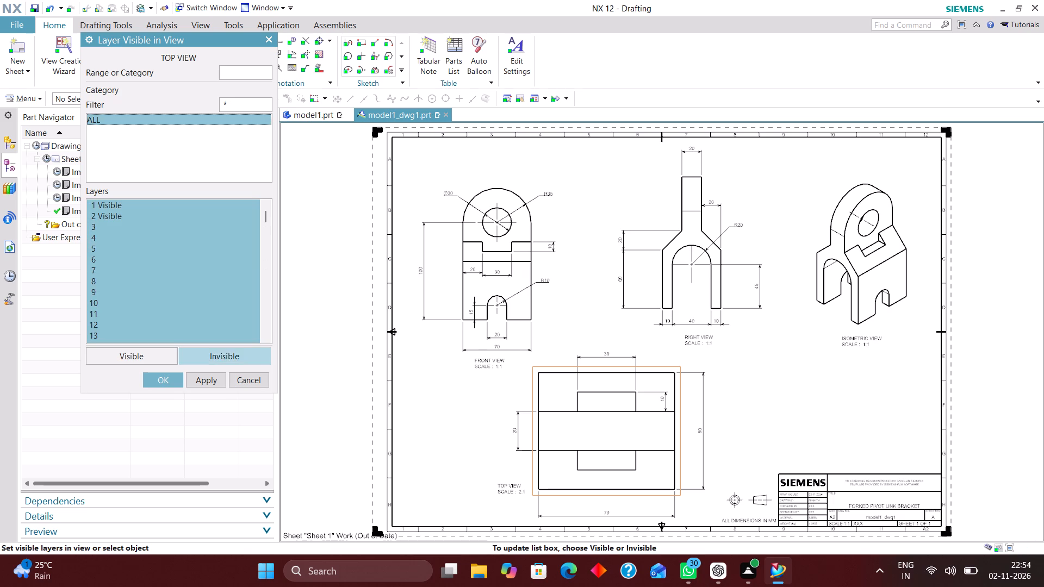
left_click(237, 356)
Make layers 2, 223, 224, 225, 226 and 256 visible in the top view, apply the settings and leave Layer Visible in View.
left_click_drag(251, 68, 248, 76)
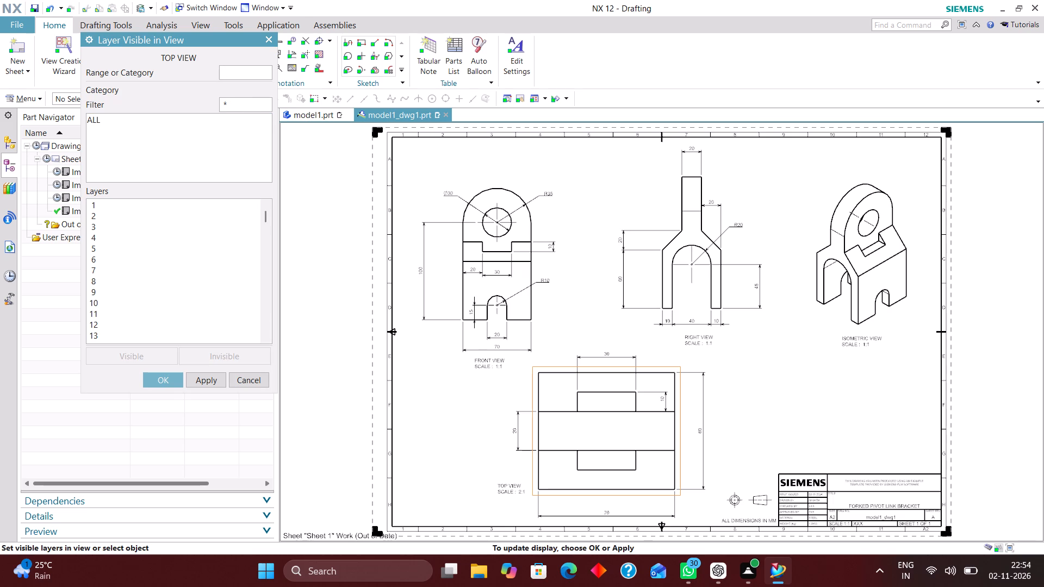
key("2")
key("Return")
key("2")
type("23")
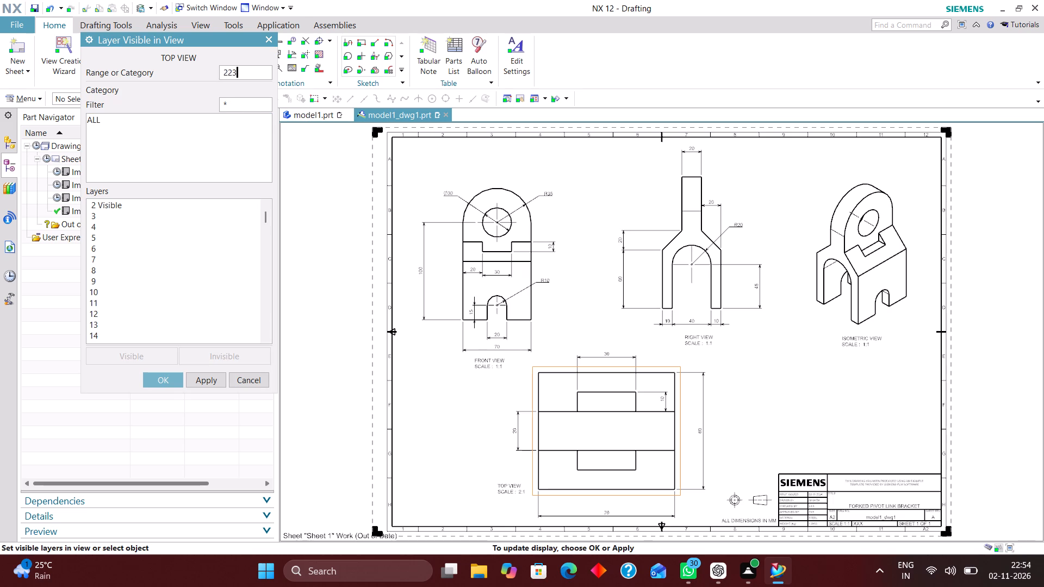
key("Return")
type("22")
key("4")
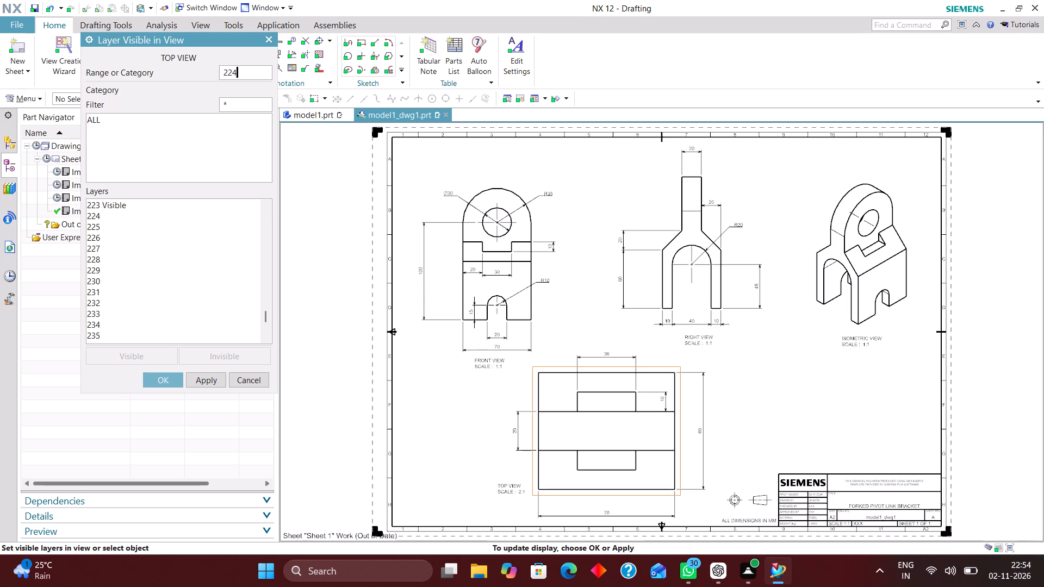
key("Return")
type("225")
key("Return")
type("226")
key("Return")
type("256")
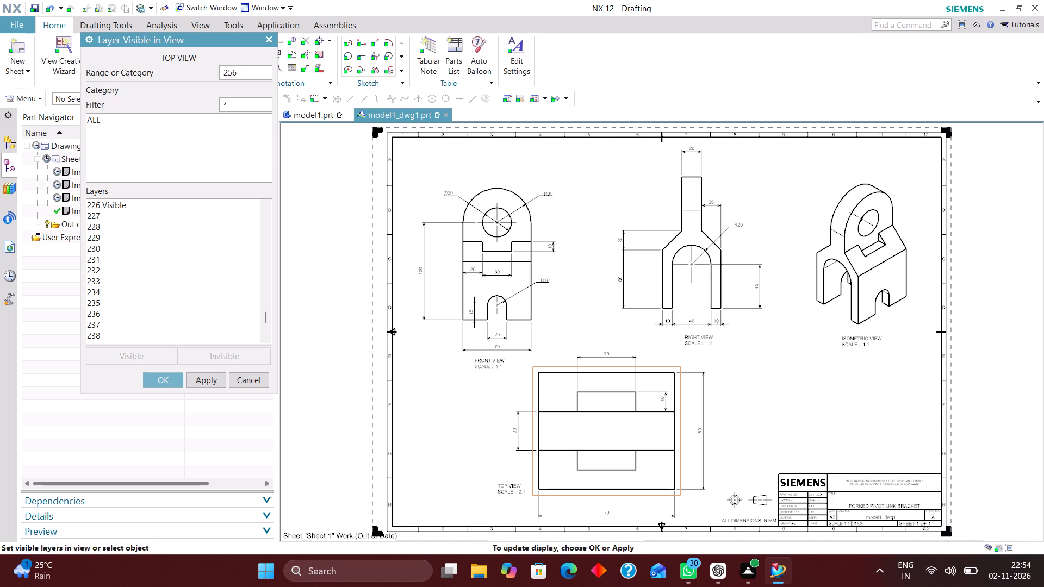
key("Return")
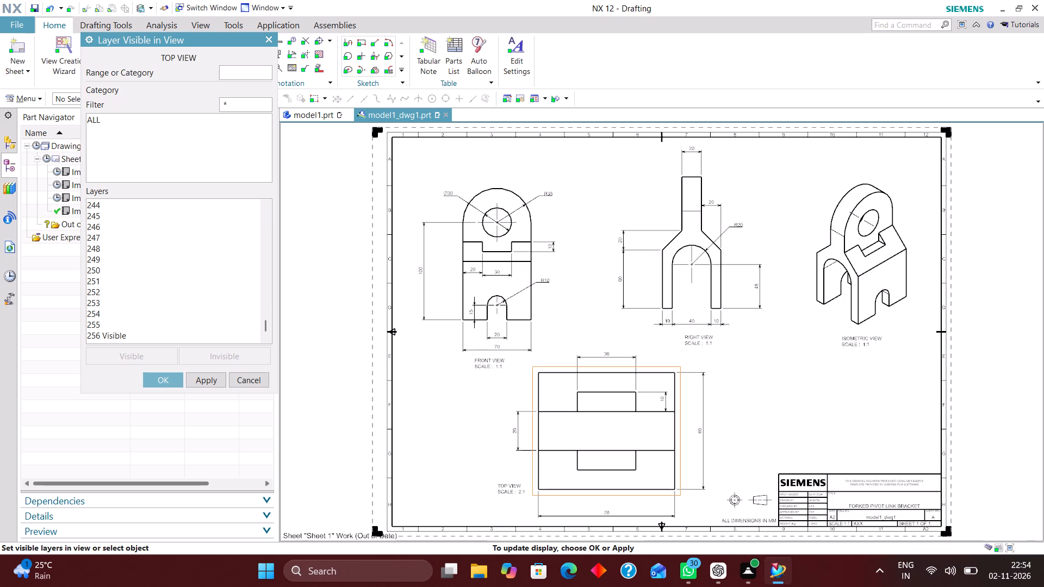
left_click(158, 378)
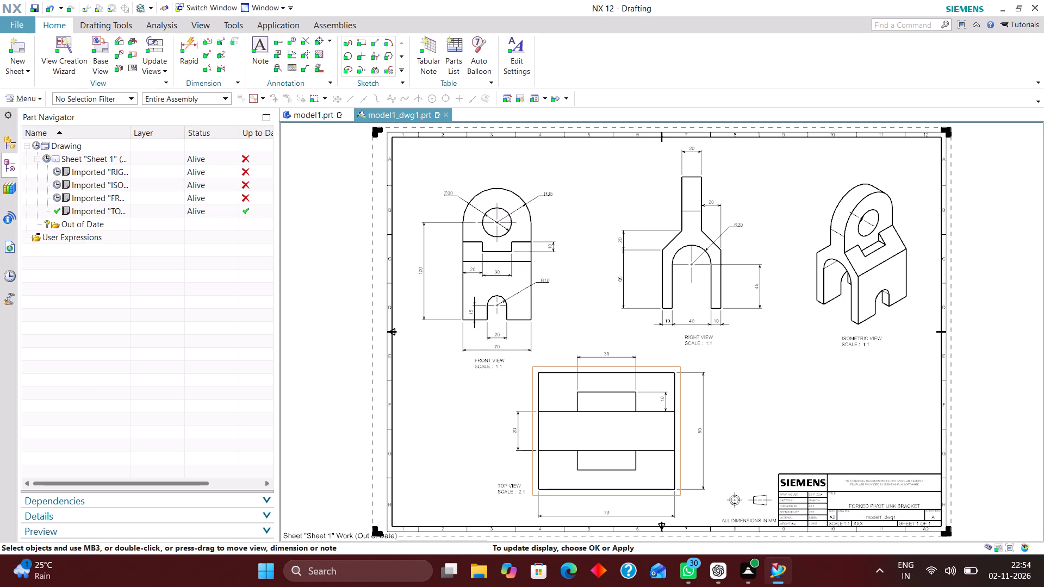
left_click(258, 209)
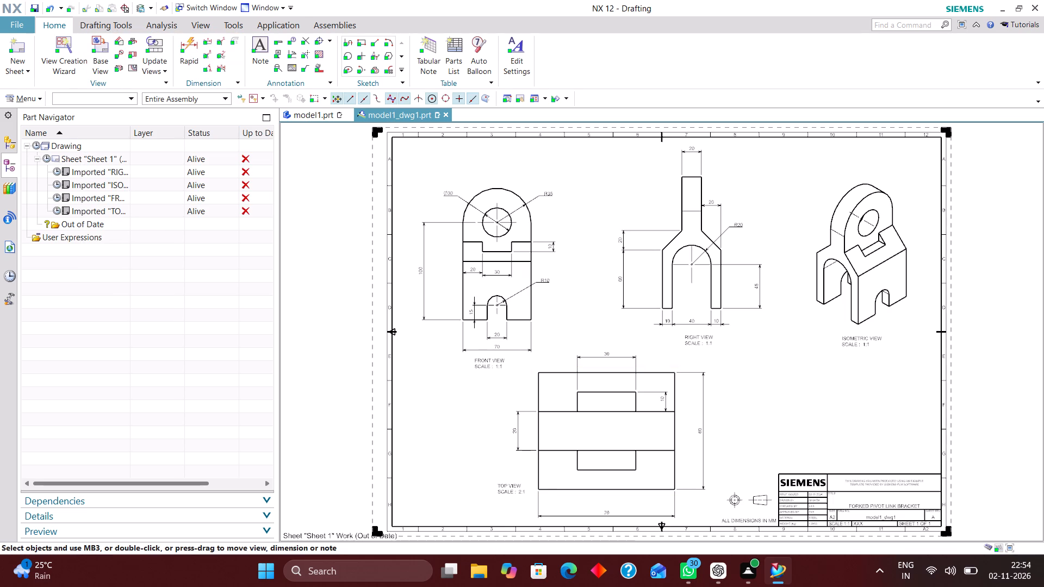
Update the out-of-date drawing sheet and all its views.
left_click(36, 144)
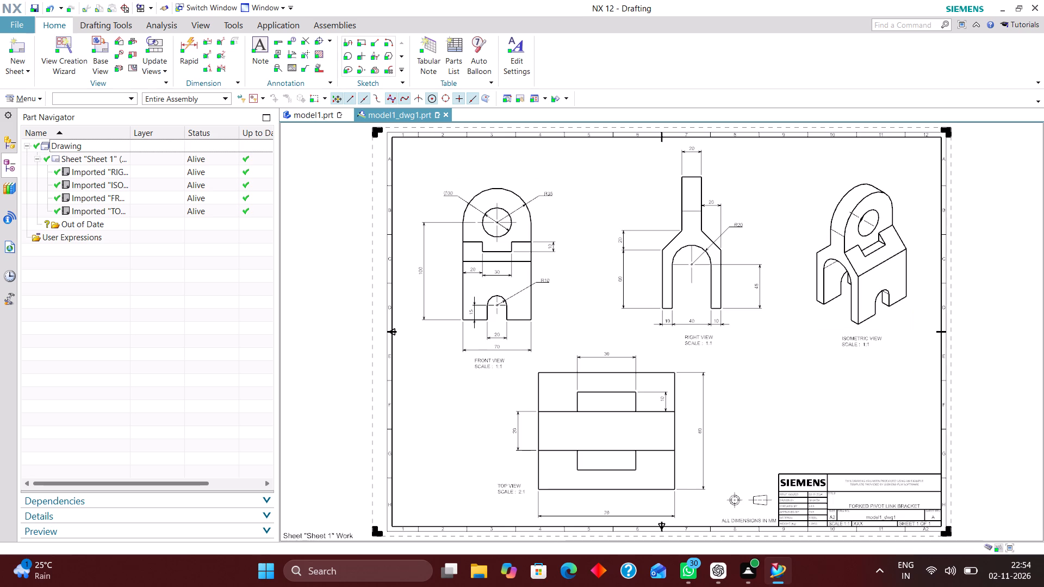
Set the arrows of the front view's 10 mm notch depth dimension to Out.
scroll(501, 360, "down", 1)
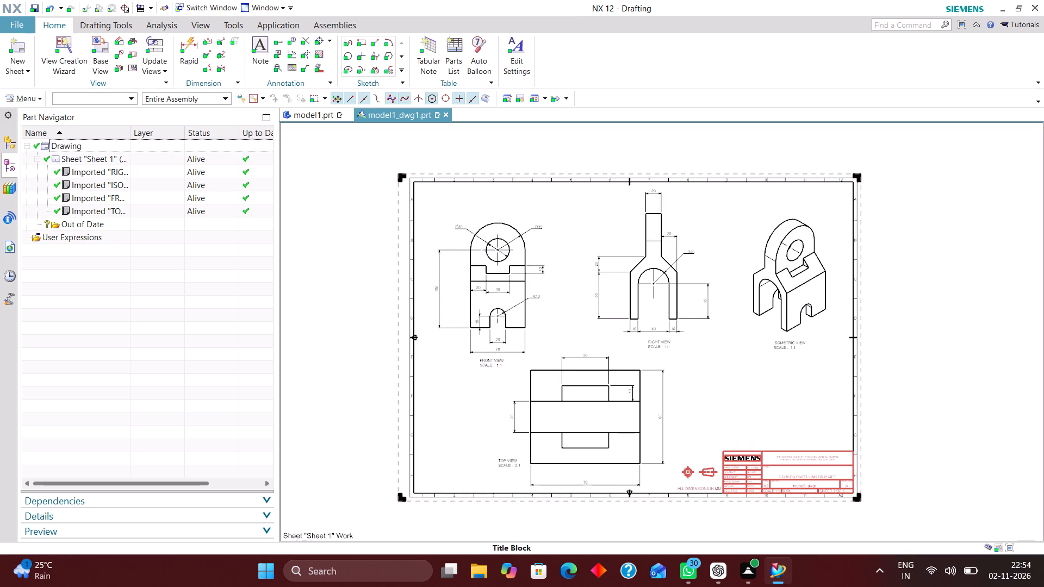
scroll(603, 260, "up", 4)
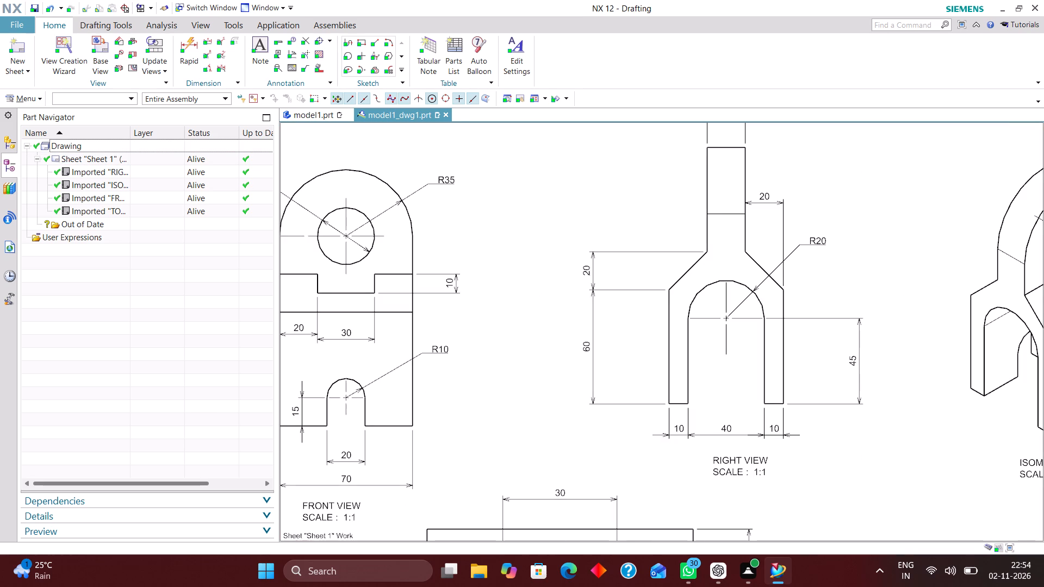
double_click(453, 286)
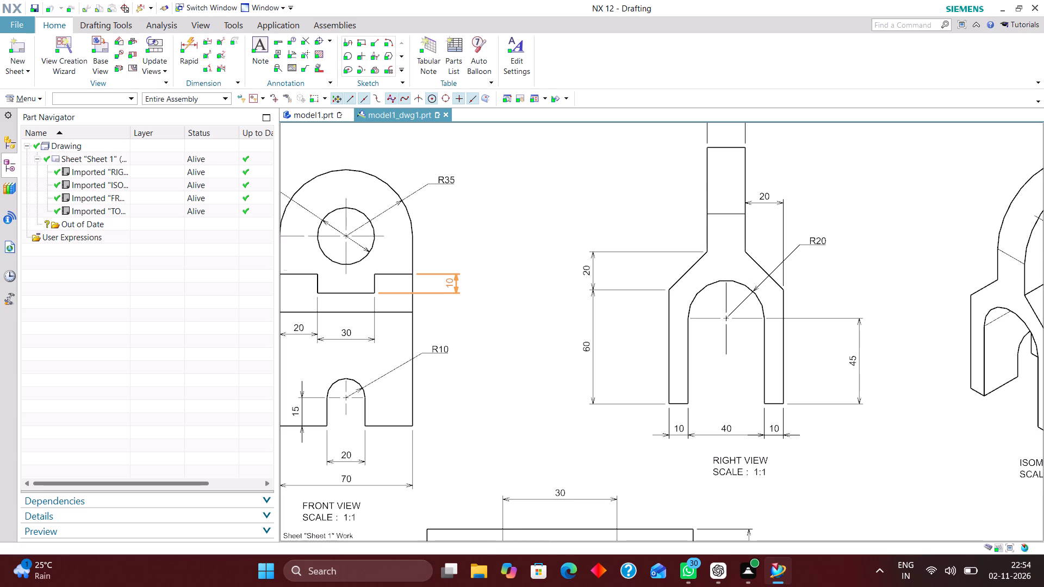
left_click(459, 273)
left_click(357, 183)
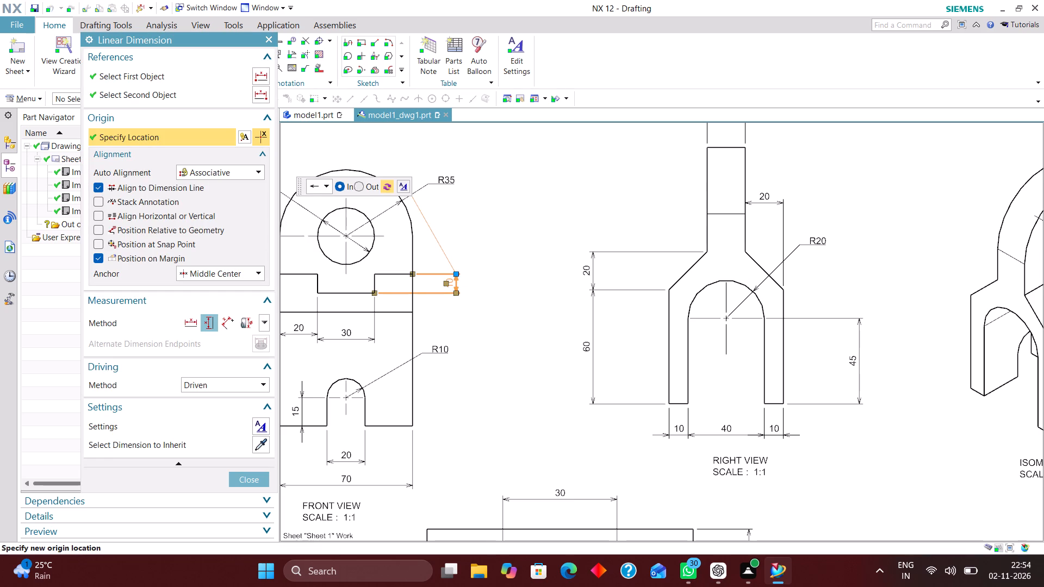
left_click(258, 474)
Move the front view's 20 mm bottom slot width dimension slightly closer to the part and set its arrows to Out.
scroll(463, 305, "down", 2)
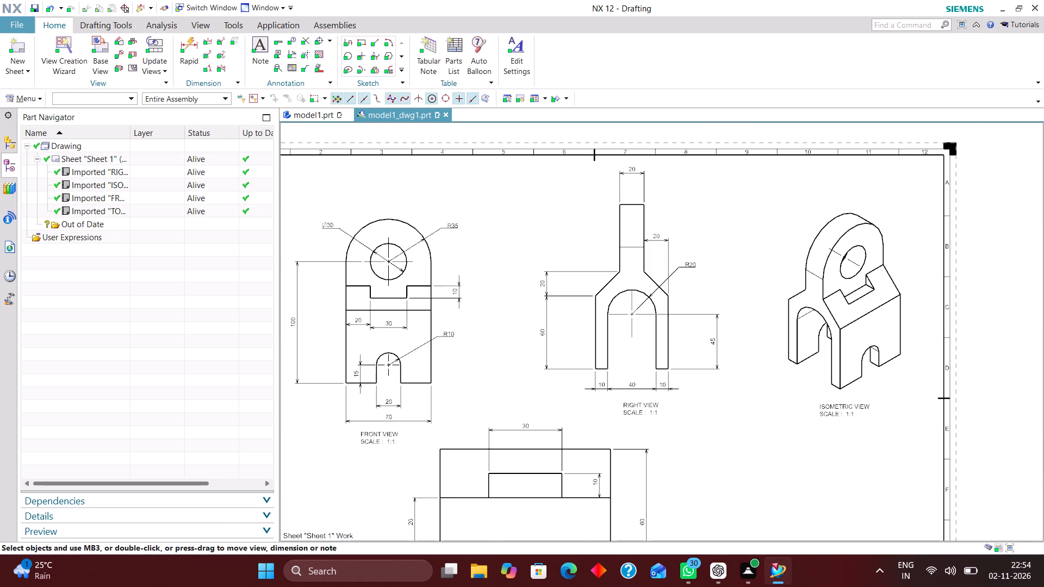
scroll(400, 416, "up", 3)
left_click_drag(375, 390, 378, 377)
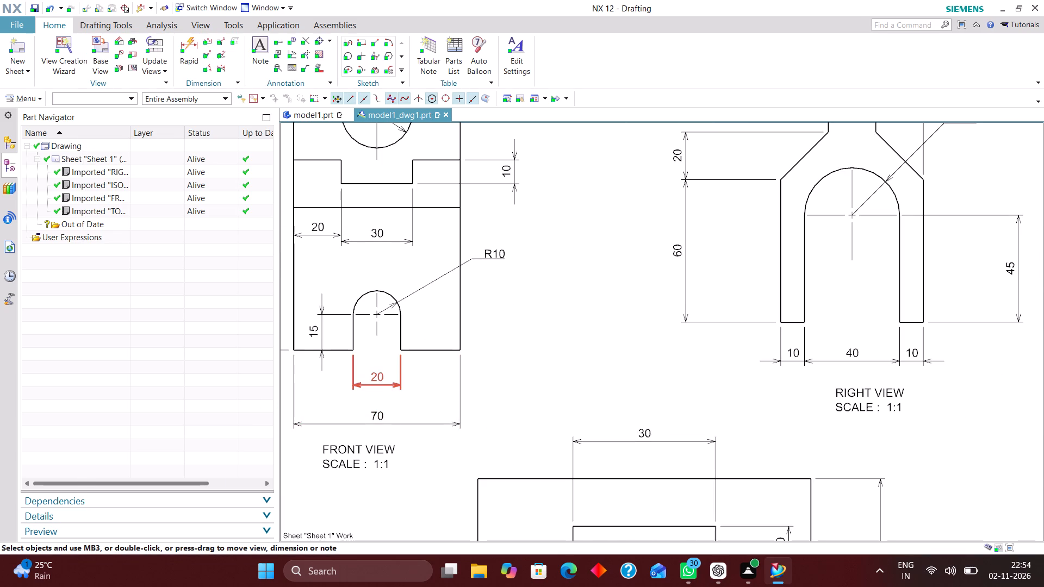
double_click(378, 383)
left_click(402, 385)
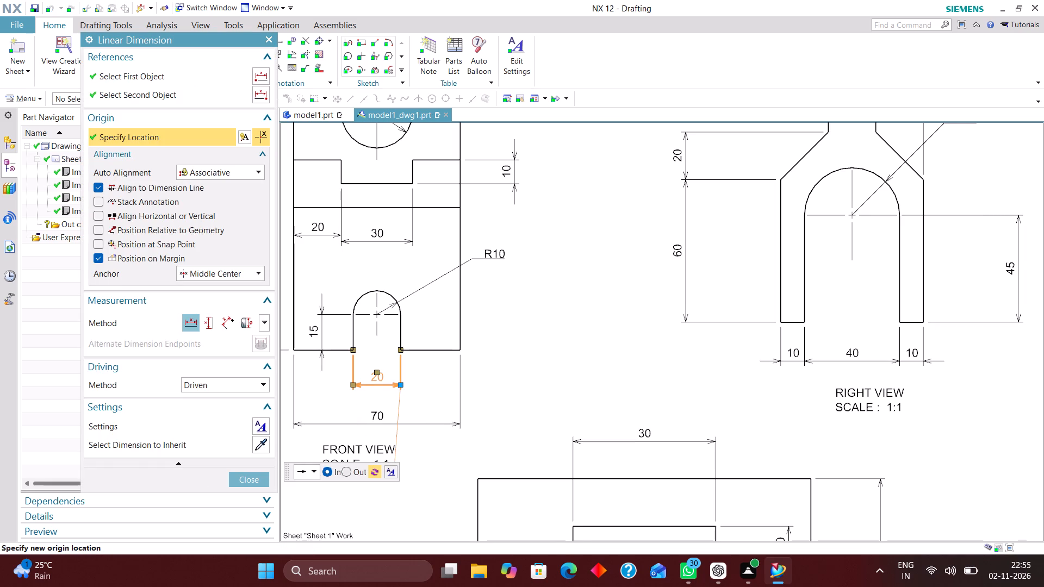
left_click(346, 469)
left_click(249, 482)
Examine the dimension placement and arrows across all the views on the sheet.
scroll(366, 414, "down", 1)
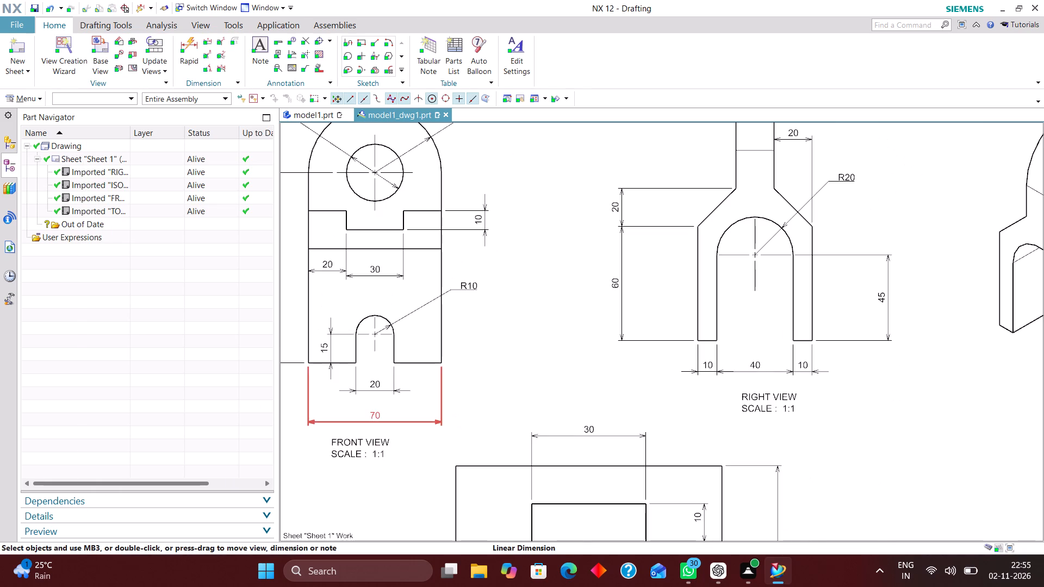
scroll(487, 415, "down", 1)
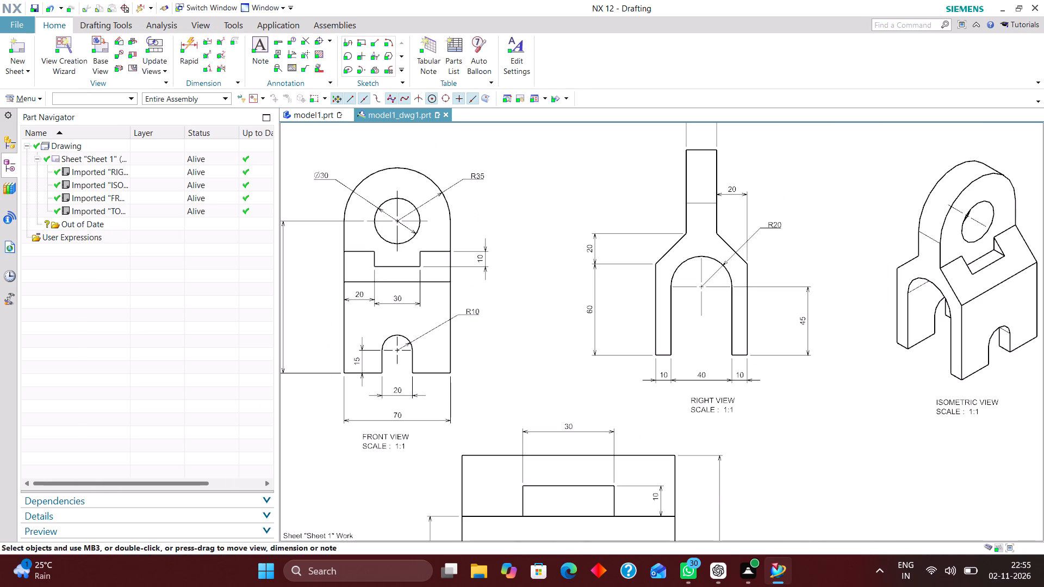
scroll(534, 347, "down", 1)
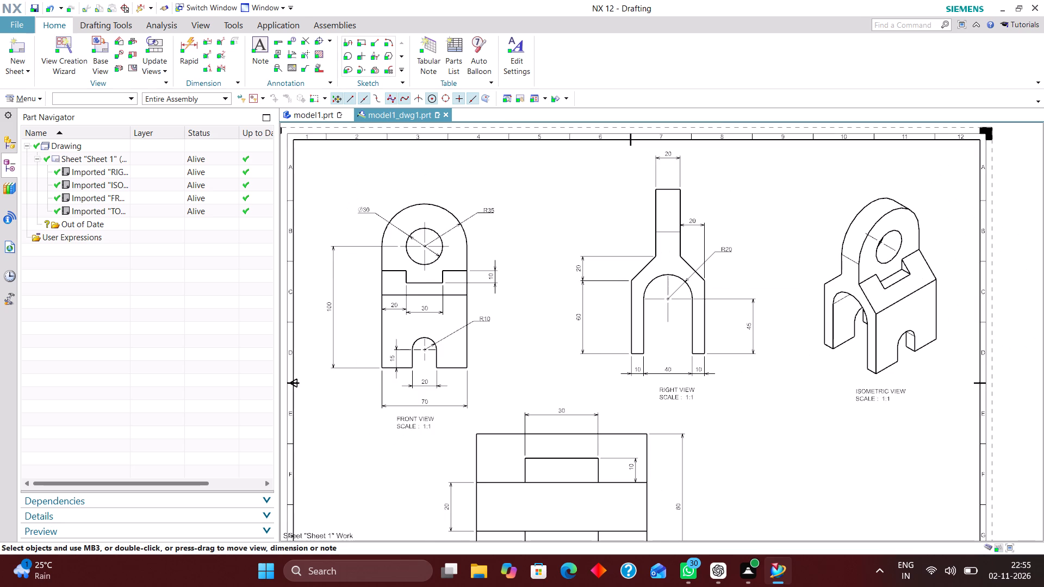
scroll(610, 315, "down", 2)
scroll(590, 384, "up", 3)
scroll(555, 329, "down", 2)
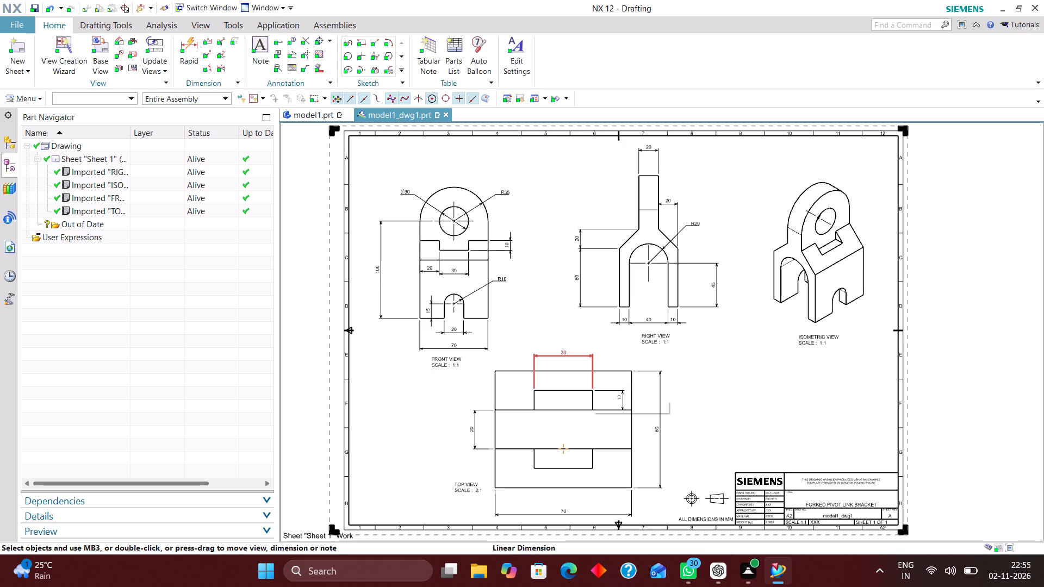
scroll(588, 348, "down", 2)
scroll(598, 404, "up", 3)
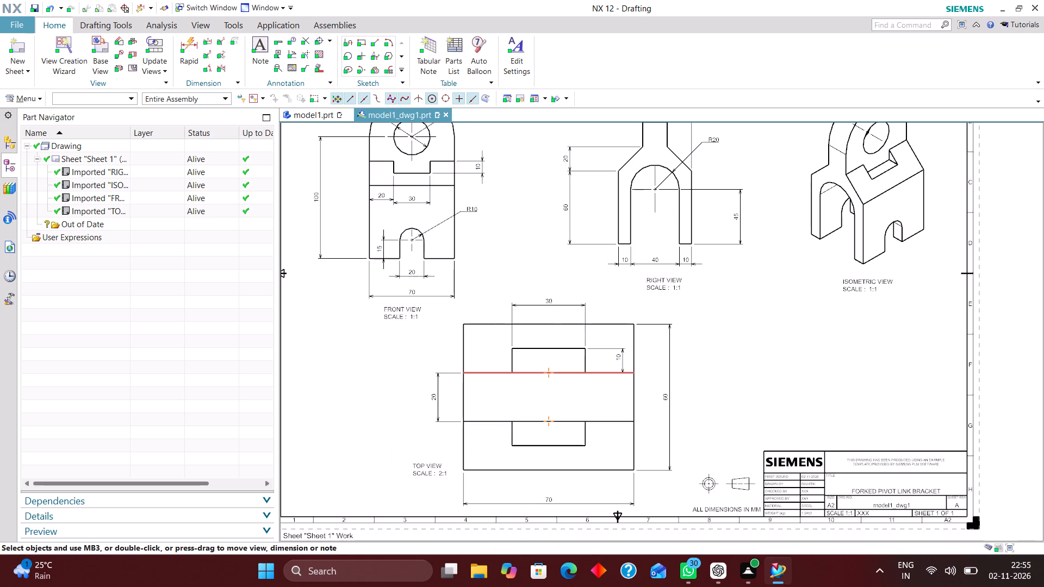
scroll(604, 354, "down", 1)
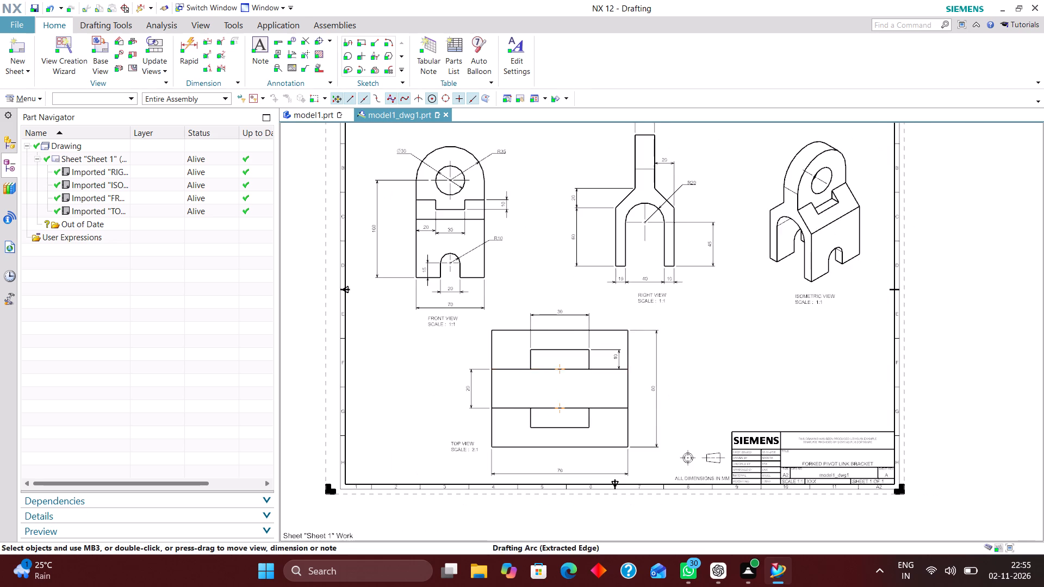
Move the top view's 70 mm overall width dimension closer to the view outline.
scroll(595, 385, "down", 1)
scroll(577, 438, "up", 4)
left_click_drag(558, 482, 560, 449)
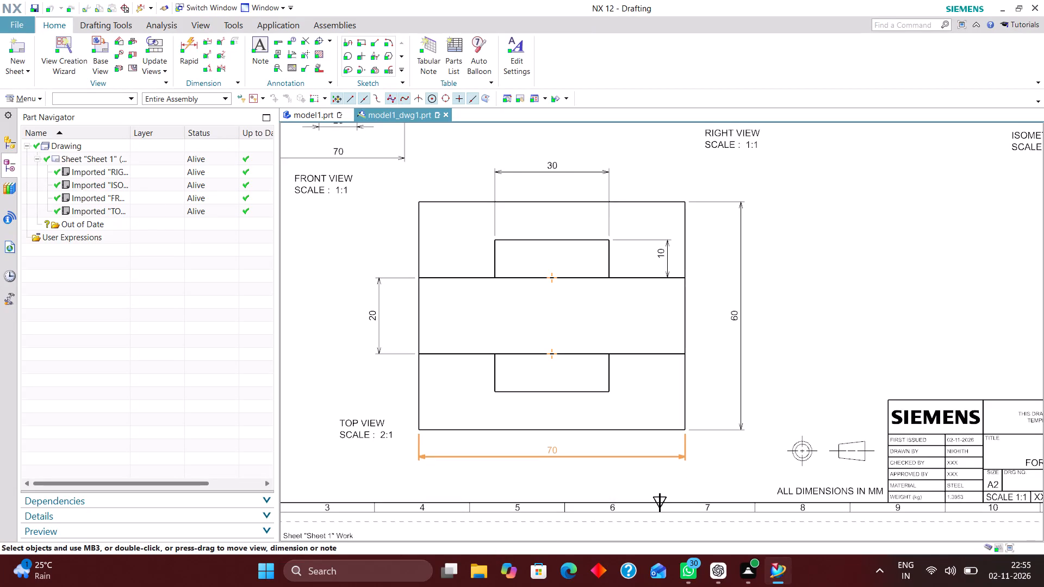
left_click_drag(560, 449, 560, 459)
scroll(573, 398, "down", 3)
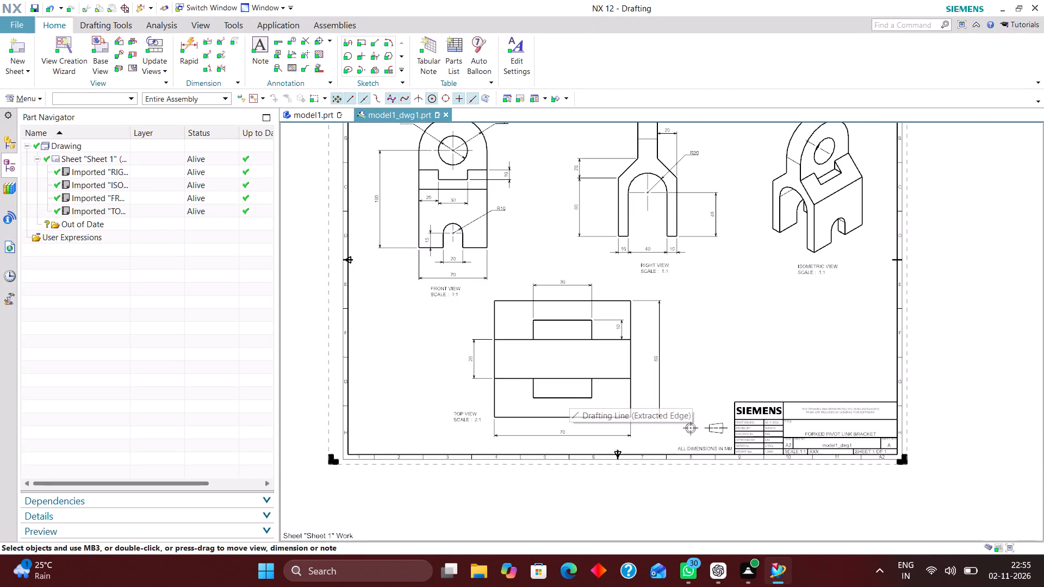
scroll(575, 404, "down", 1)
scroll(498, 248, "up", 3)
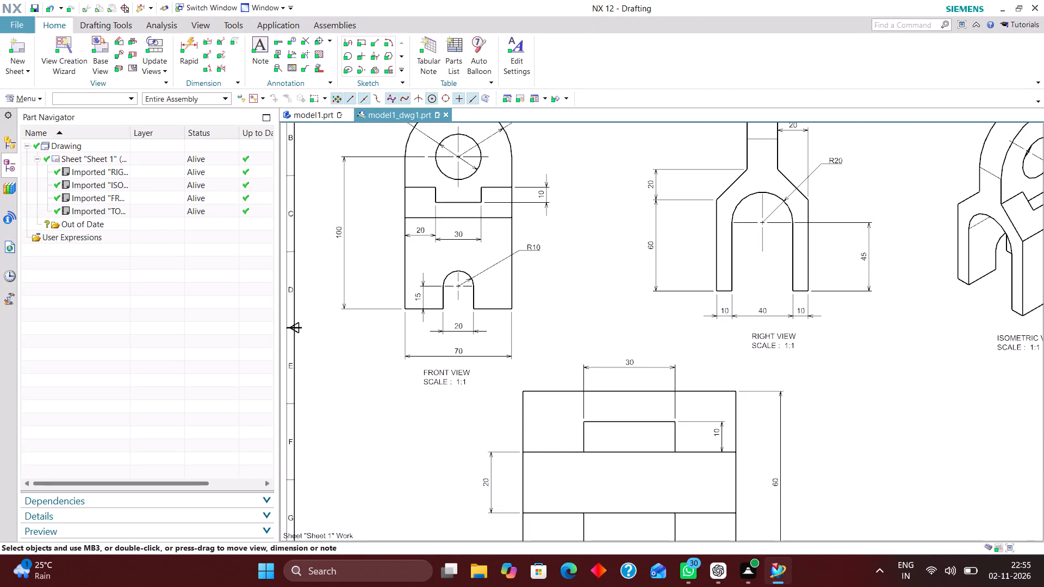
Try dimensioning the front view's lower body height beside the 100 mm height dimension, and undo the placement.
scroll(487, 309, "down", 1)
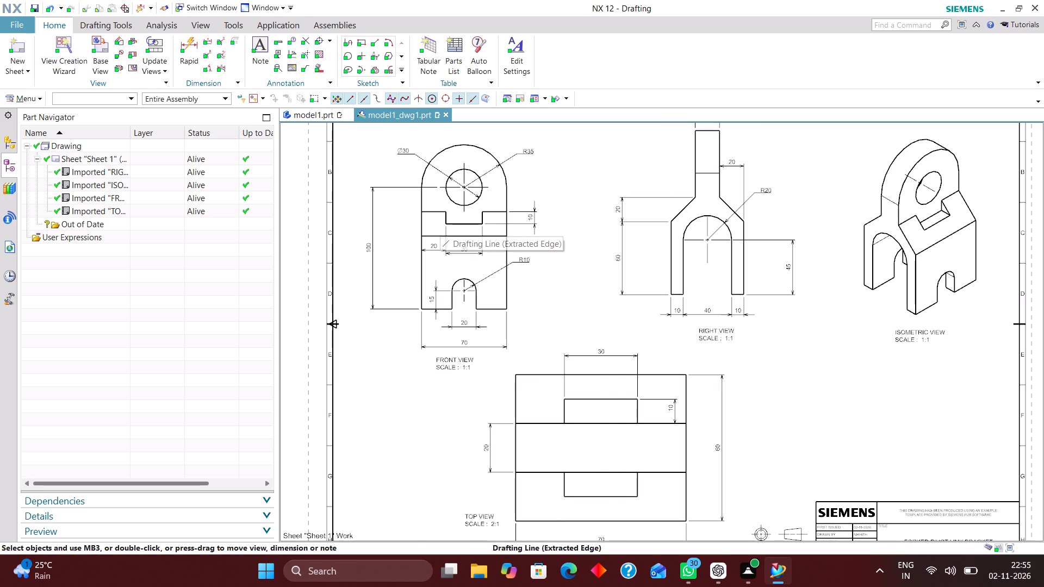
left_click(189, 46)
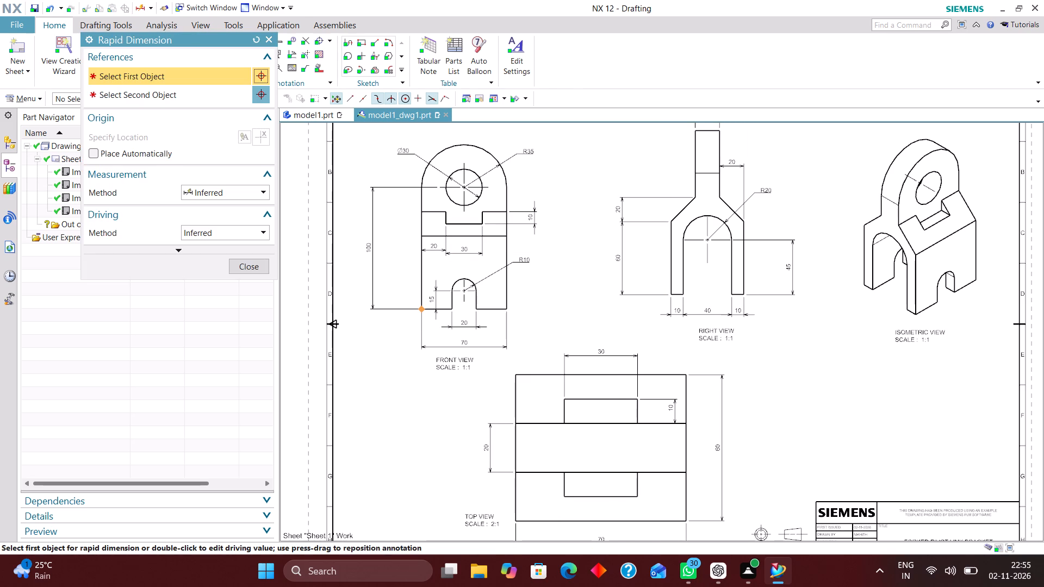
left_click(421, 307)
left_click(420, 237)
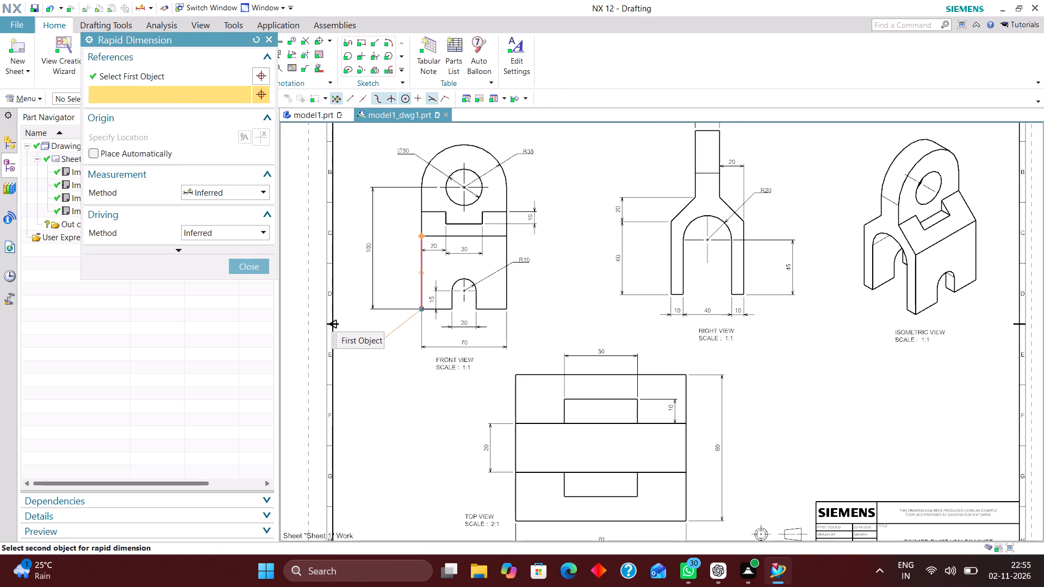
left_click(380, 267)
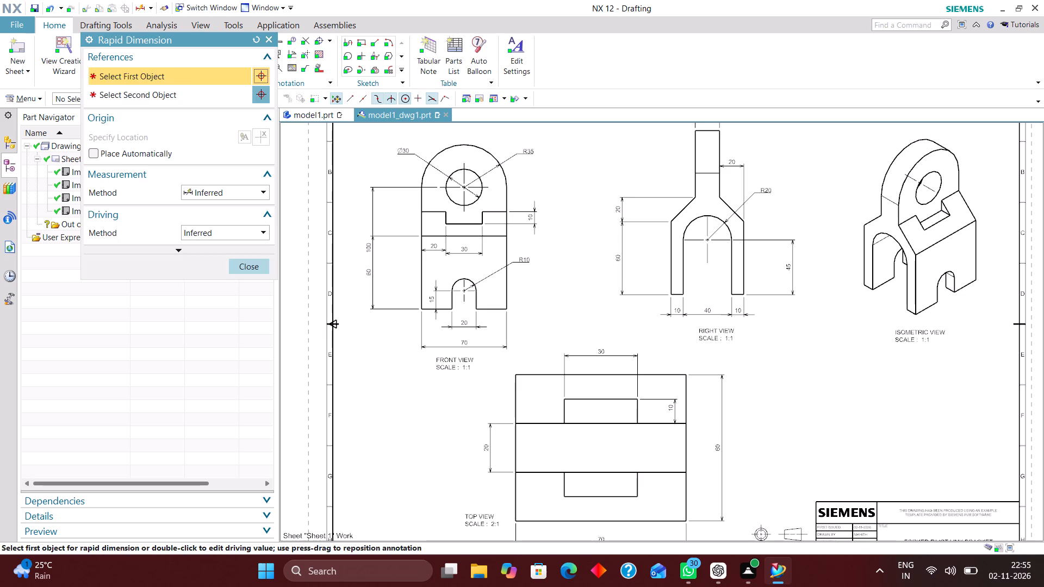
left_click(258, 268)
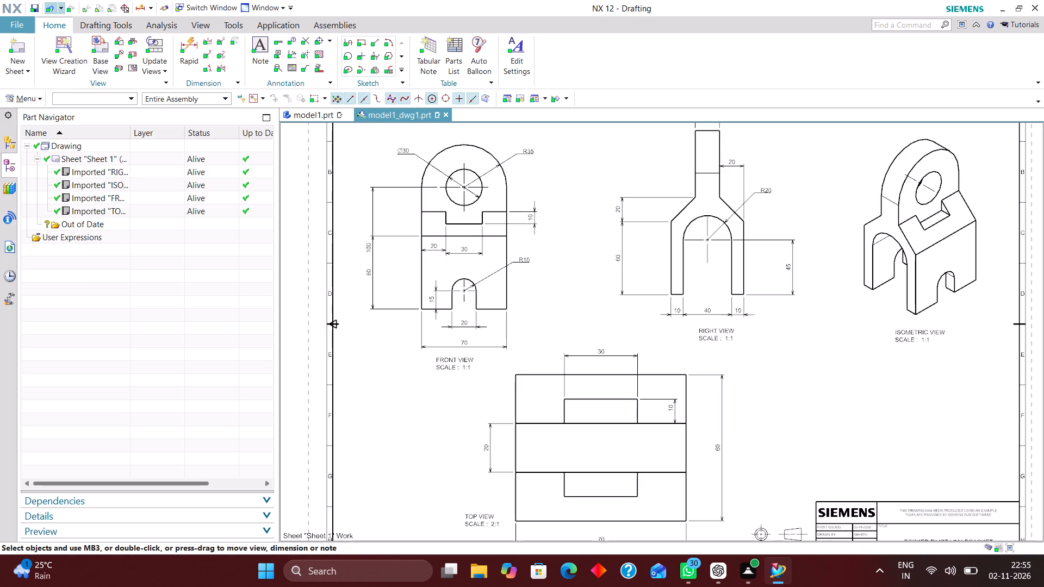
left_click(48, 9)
Dimension the front view's height from the lower left corner to the full-width horizontal edge, placing it between the outline and the 100 mm dimension.
left_click(182, 45)
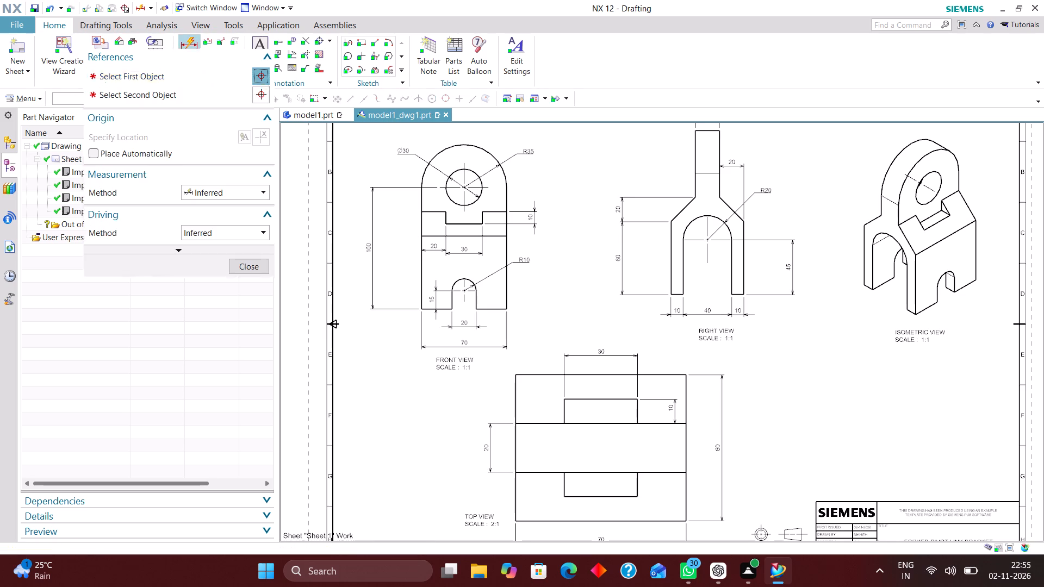
left_click(421, 307)
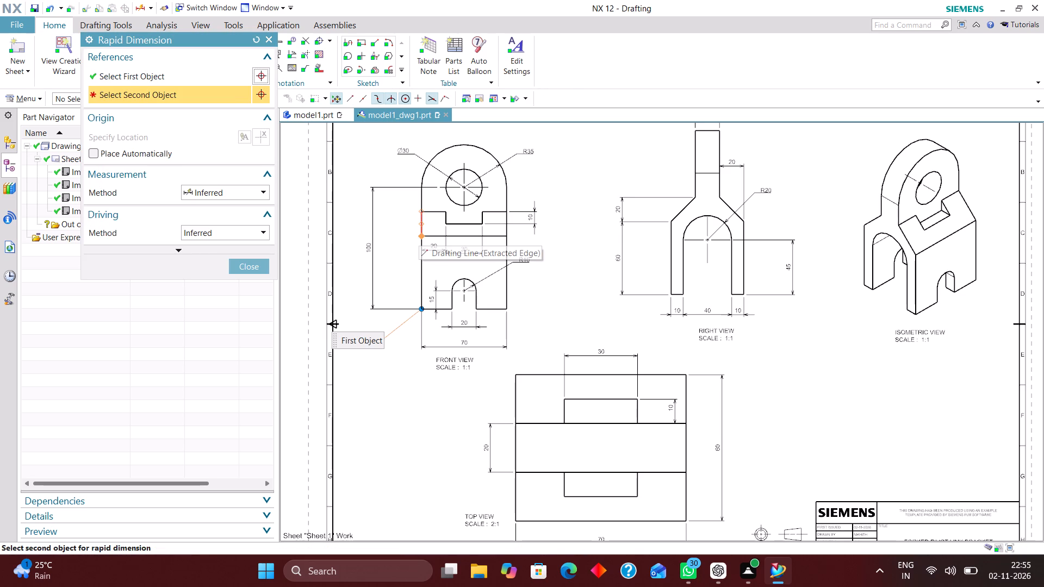
left_click(421, 237)
left_click(391, 268)
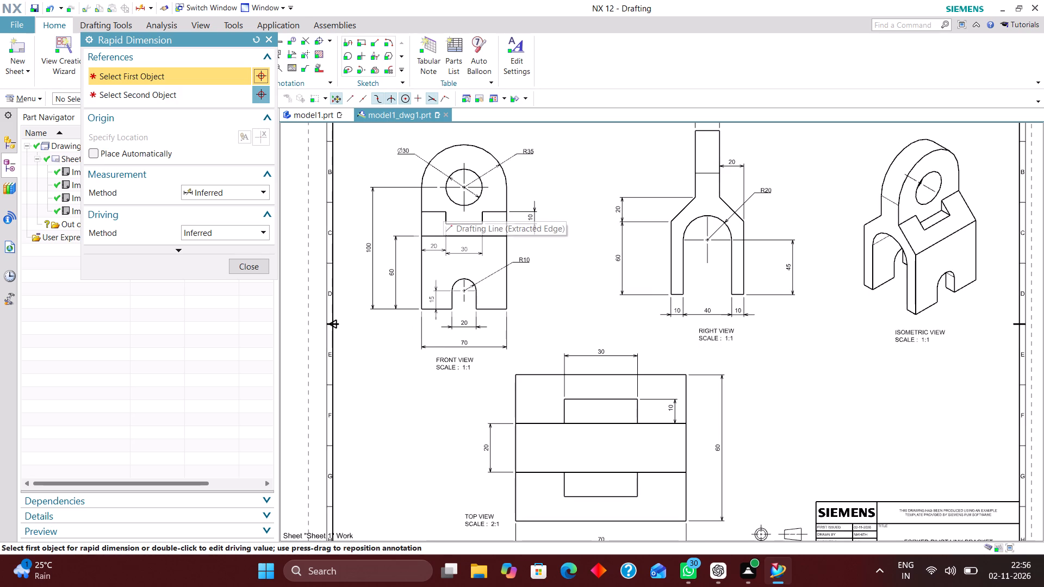
left_click(245, 265)
Examine the dimensions in the front, right and top views and the title block area for completeness and spacing.
scroll(414, 248, "up", 3)
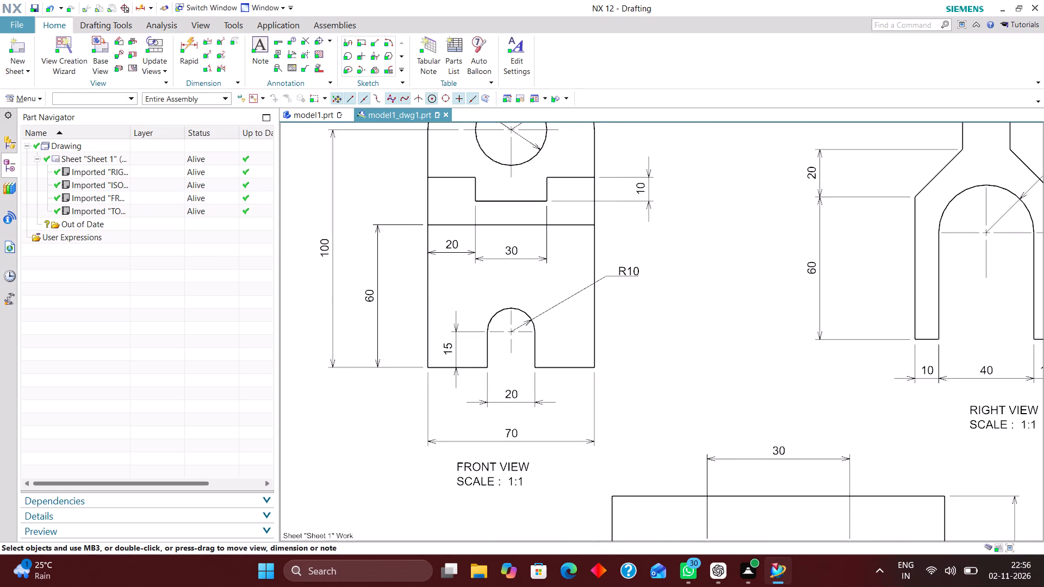
left_click(456, 250)
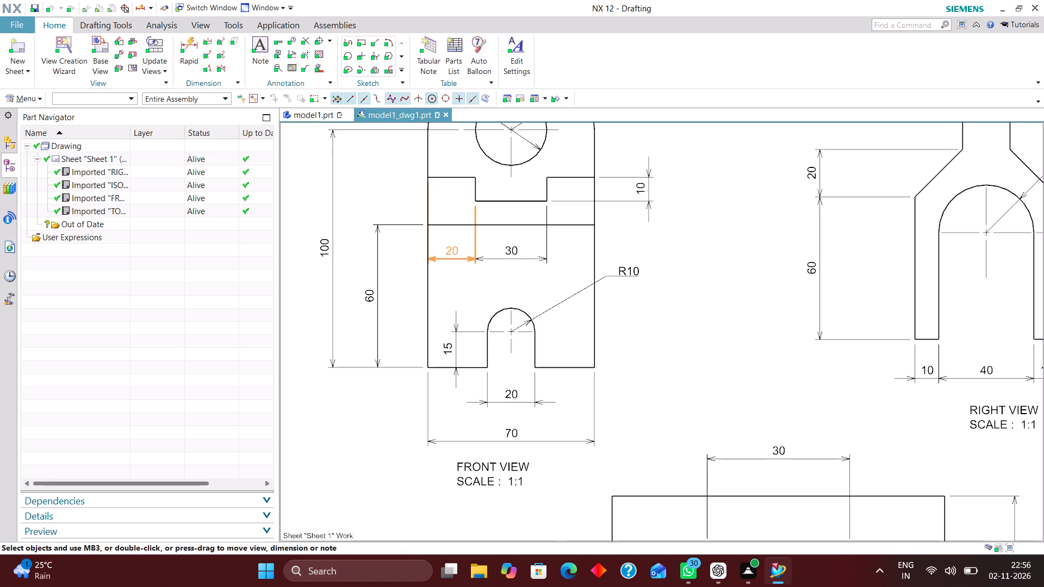
scroll(391, 229, "down", 3)
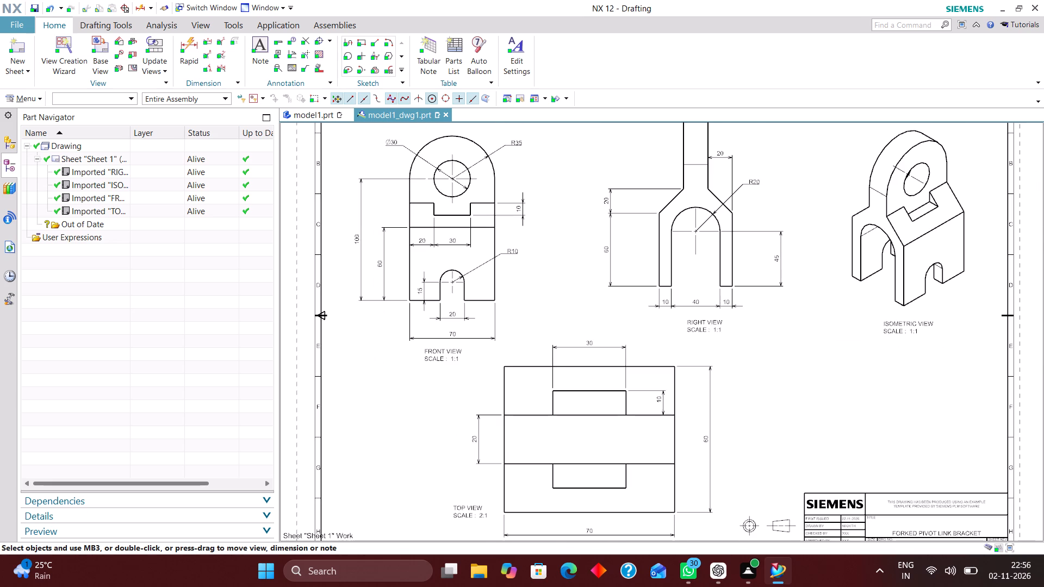
scroll(533, 251, "up", 2)
scroll(517, 241, "down", 4)
scroll(550, 290, "up", 3)
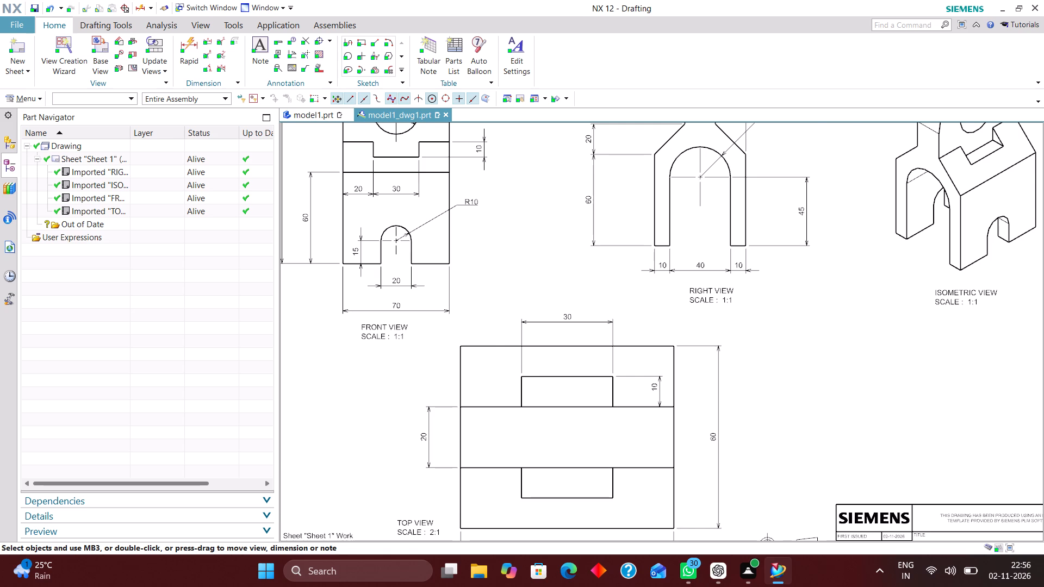
scroll(404, 214, "down", 2)
scroll(400, 292, "up", 2)
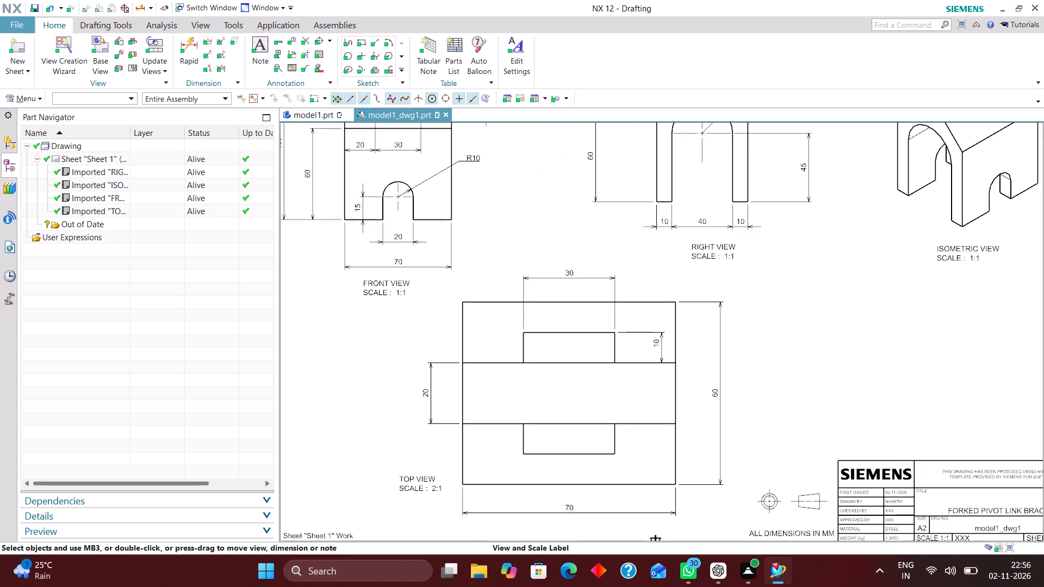
scroll(352, 252, "down", 2)
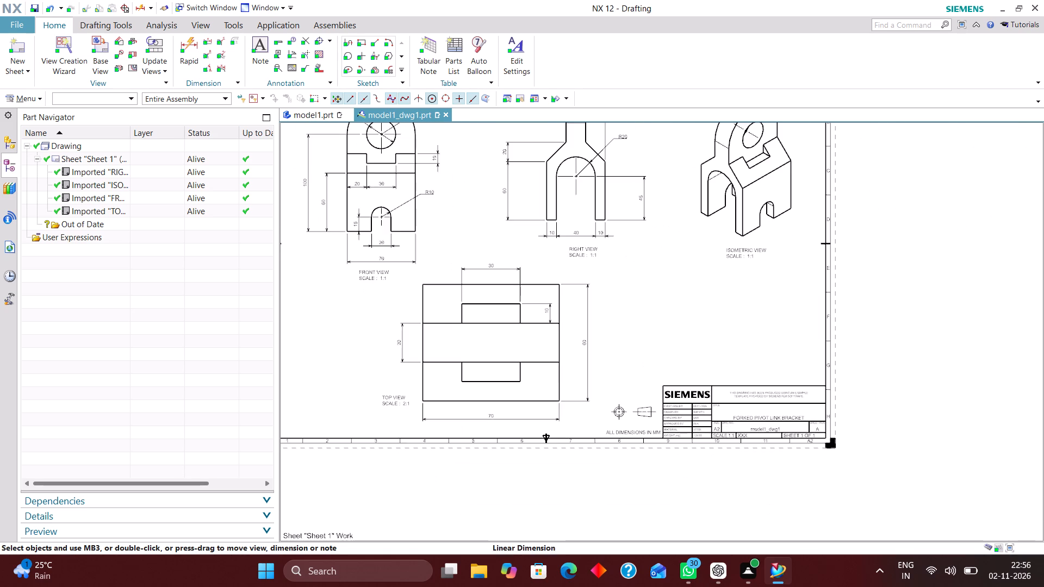
scroll(552, 238, "up", 4)
scroll(465, 235, "down", 1)
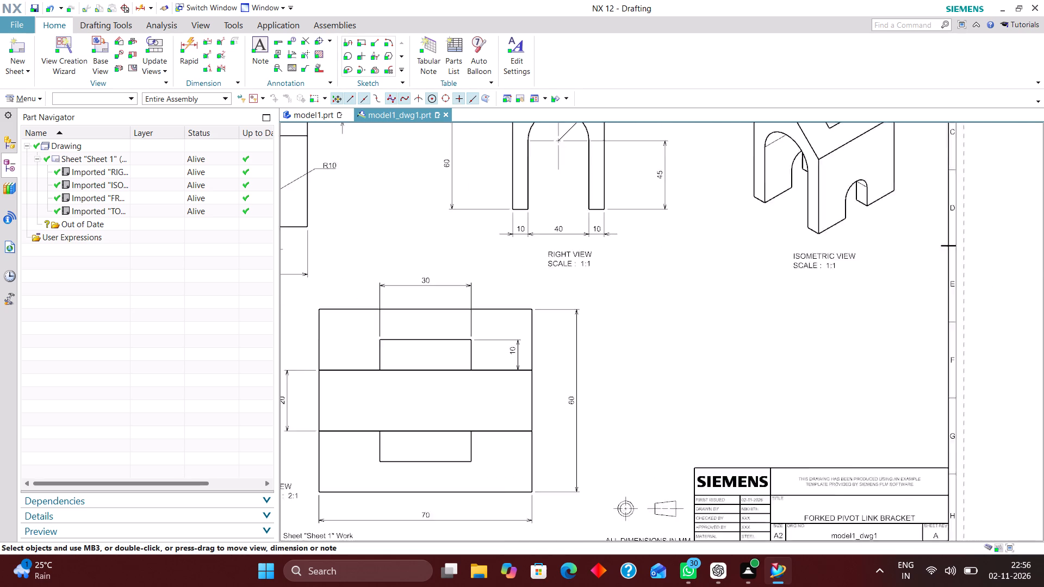
scroll(464, 235, "down", 2)
scroll(555, 258, "down", 2)
scroll(595, 278, "up", 3)
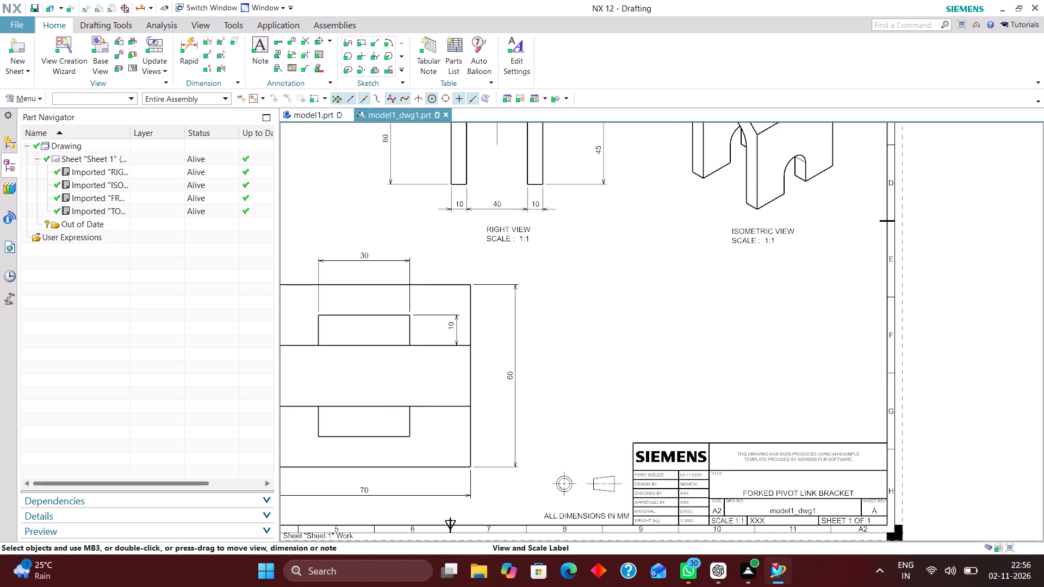
right_click_drag(657, 243, 605, 295)
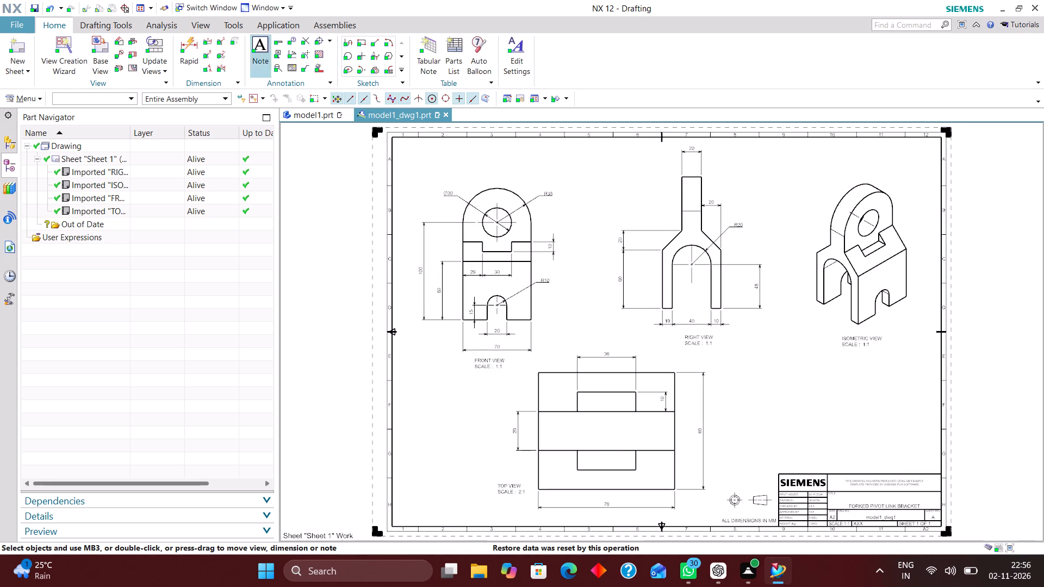
Place the note "NOTE : 1. DO NOT SCALE THE DRAWING 2. USE ONLY GIVEN DIMENSIONS" just above the title block.
left_click(264, 48)
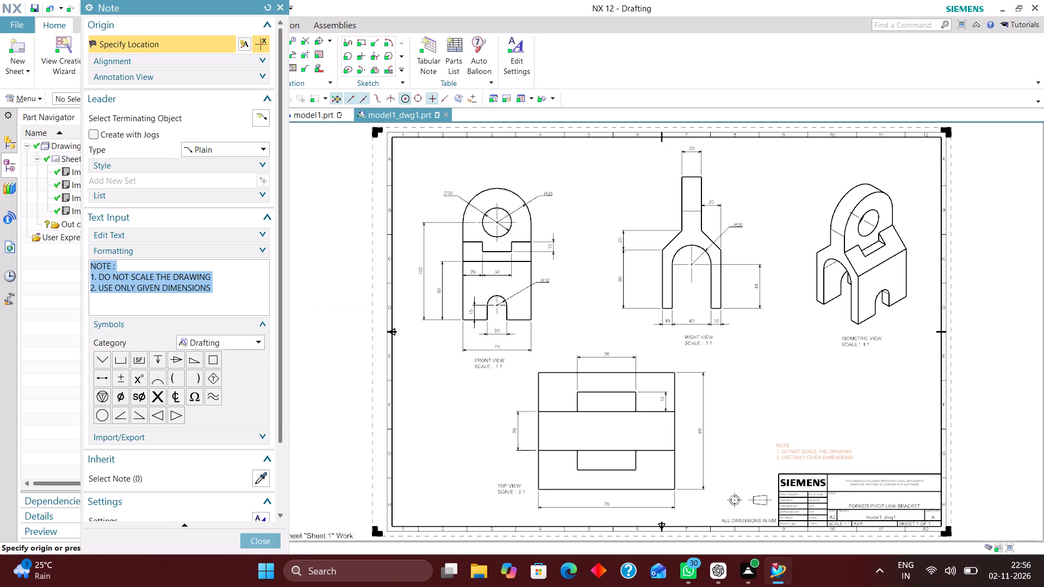
left_click(817, 456)
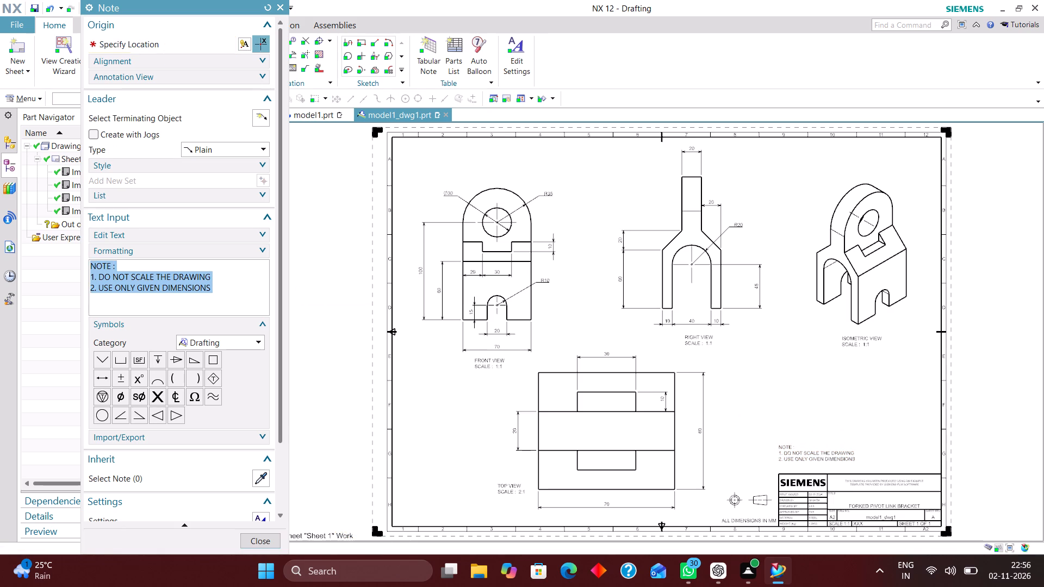
left_click(256, 538)
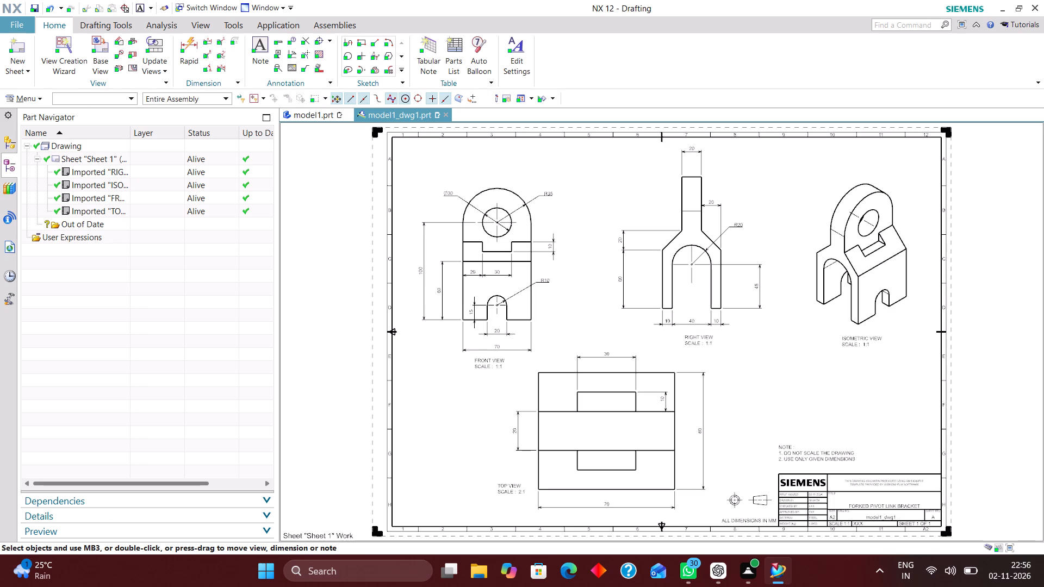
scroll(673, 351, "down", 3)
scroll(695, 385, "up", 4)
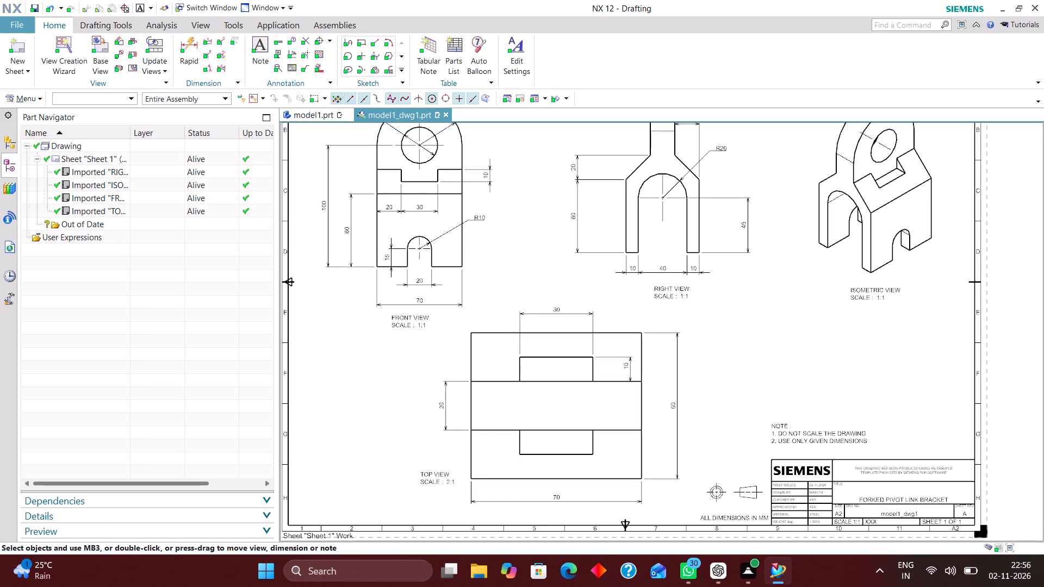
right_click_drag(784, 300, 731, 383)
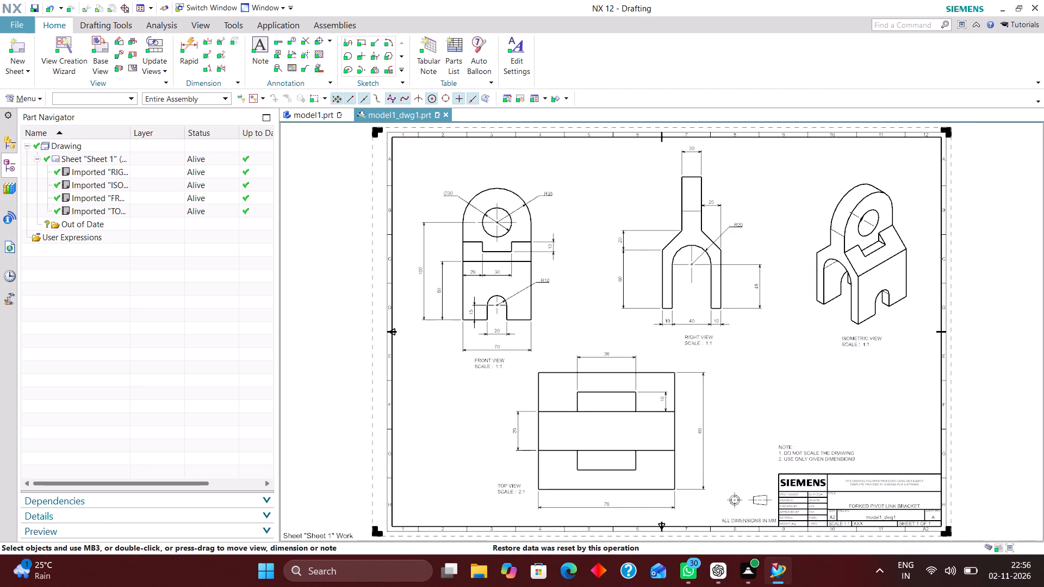
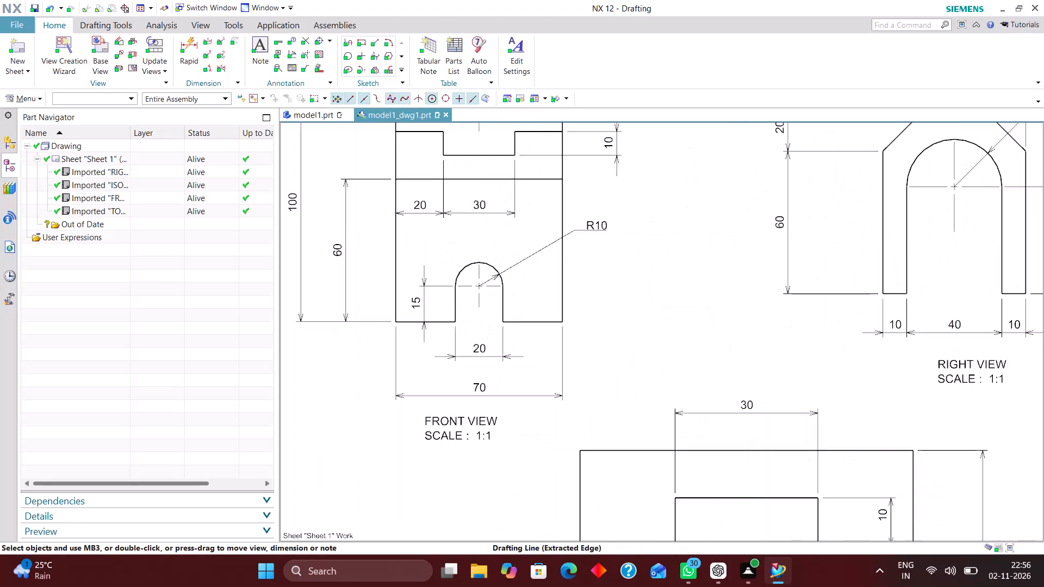
Review the whole sheet, checking the dimensions of the front, right and top views, the notes and the title block.
scroll(465, 298, "down", 6)
scroll(591, 341, "up", 3)
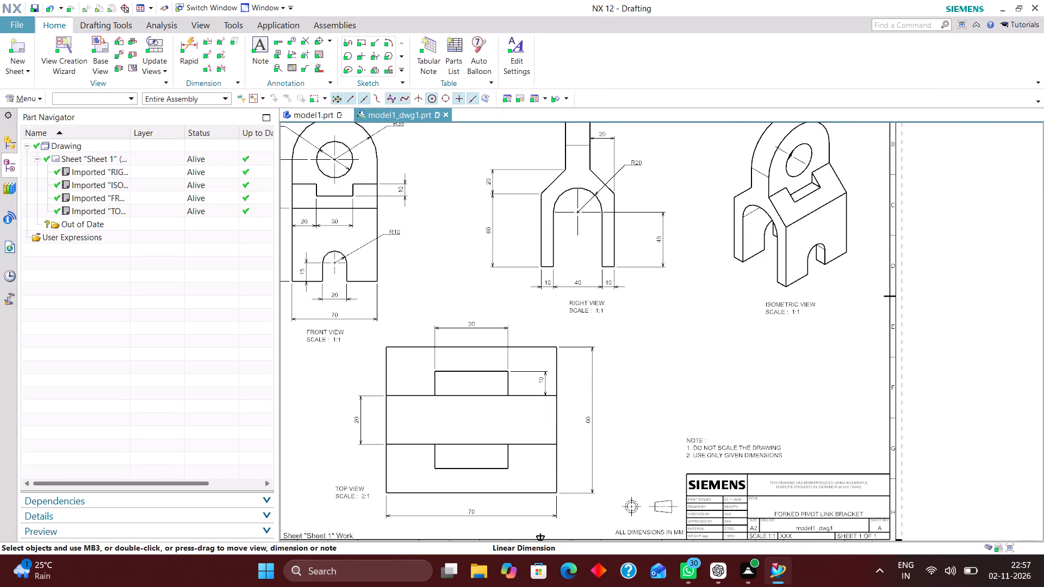
right_click_drag(707, 272, 644, 379)
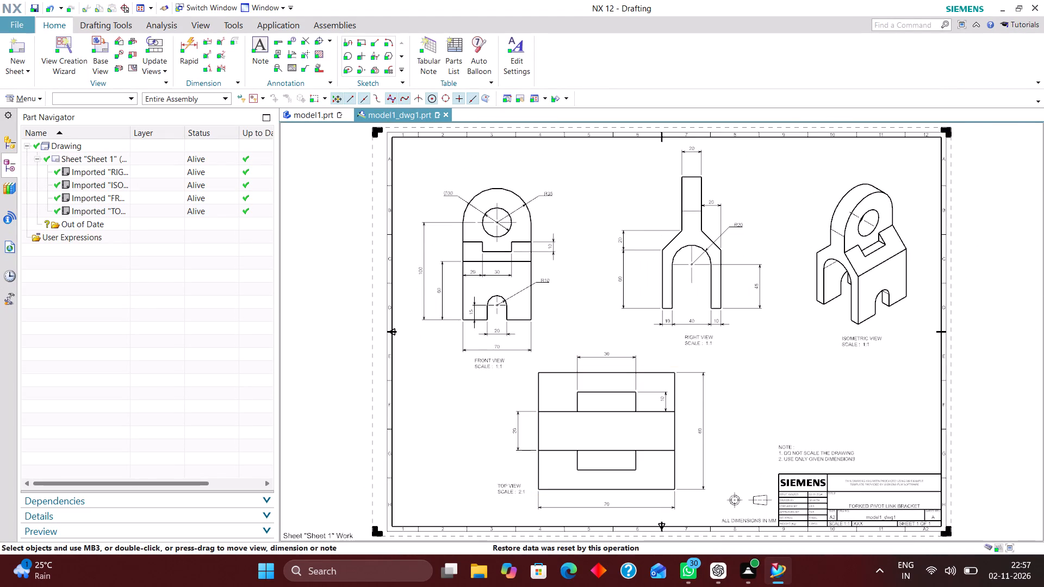
scroll(865, 238, "up", 5)
right_click_drag(871, 186, 876, 213)
scroll(718, 282, "down", 3)
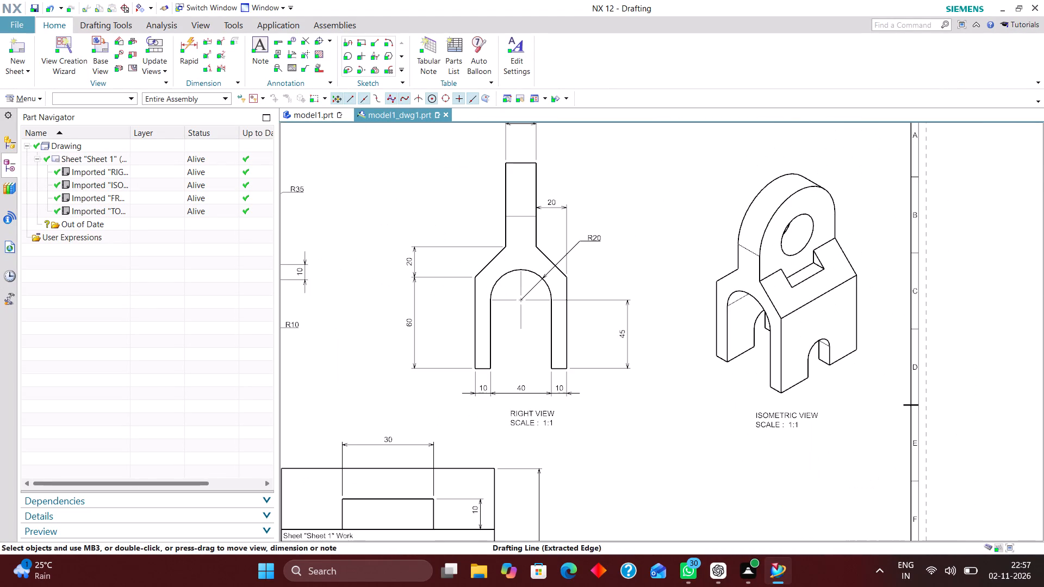
scroll(665, 230, "down", 4)
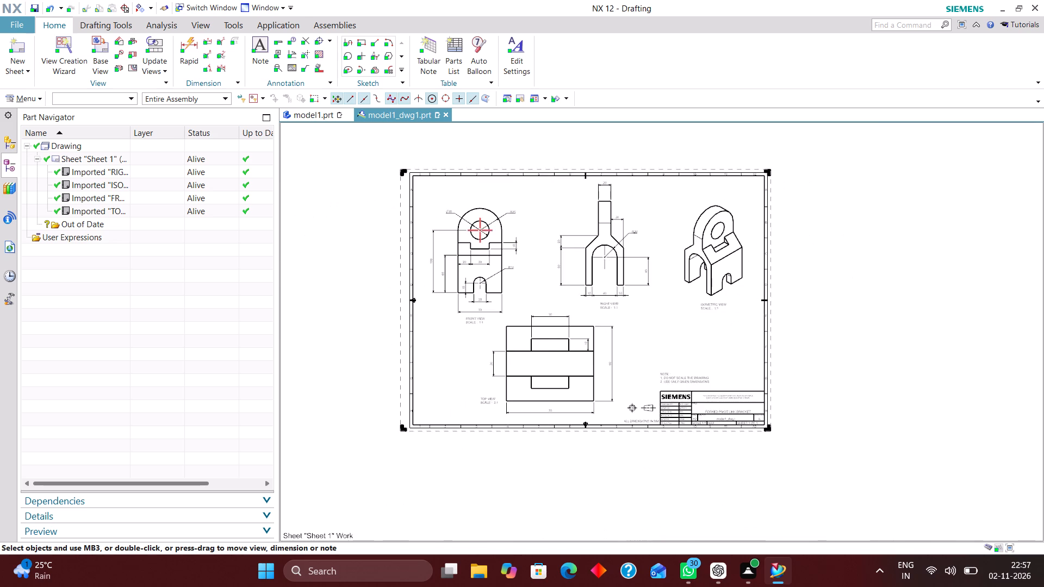
scroll(468, 232, "up", 4)
scroll(414, 218, "down", 1)
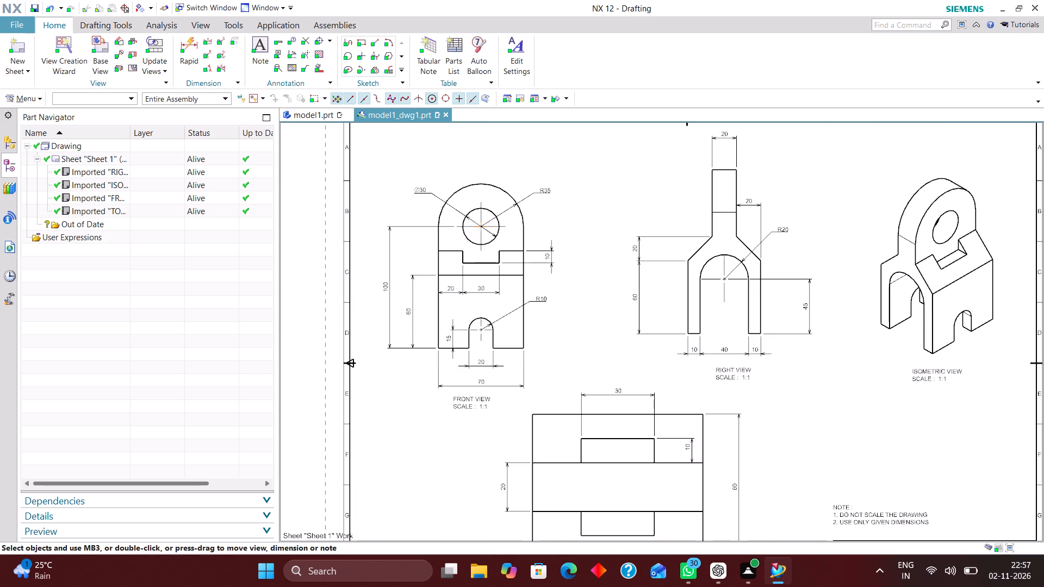
scroll(481, 351, "up", 3)
scroll(438, 300, "down", 2)
scroll(447, 358, "up", 3)
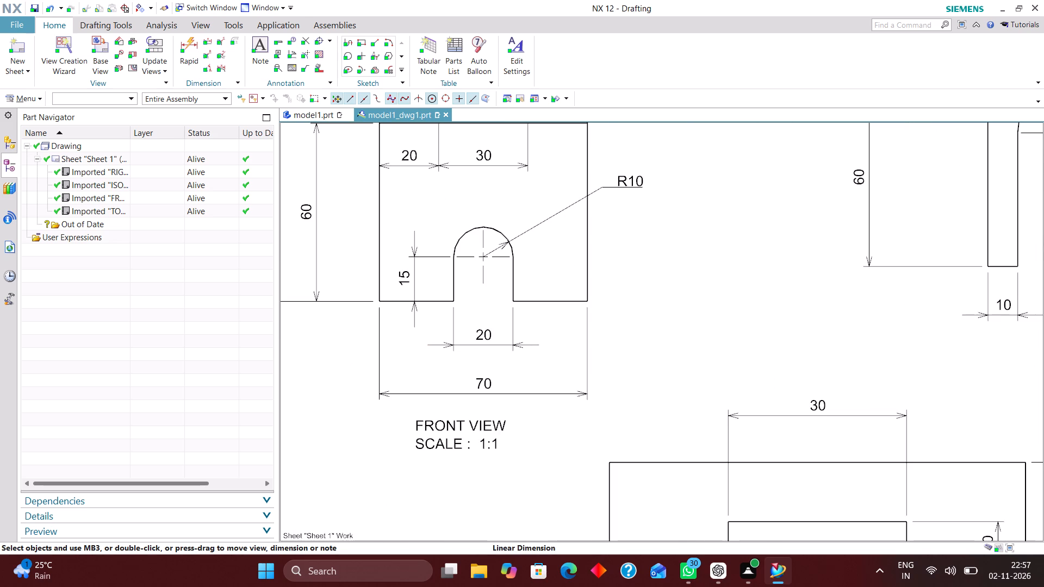
scroll(403, 299, "down", 3)
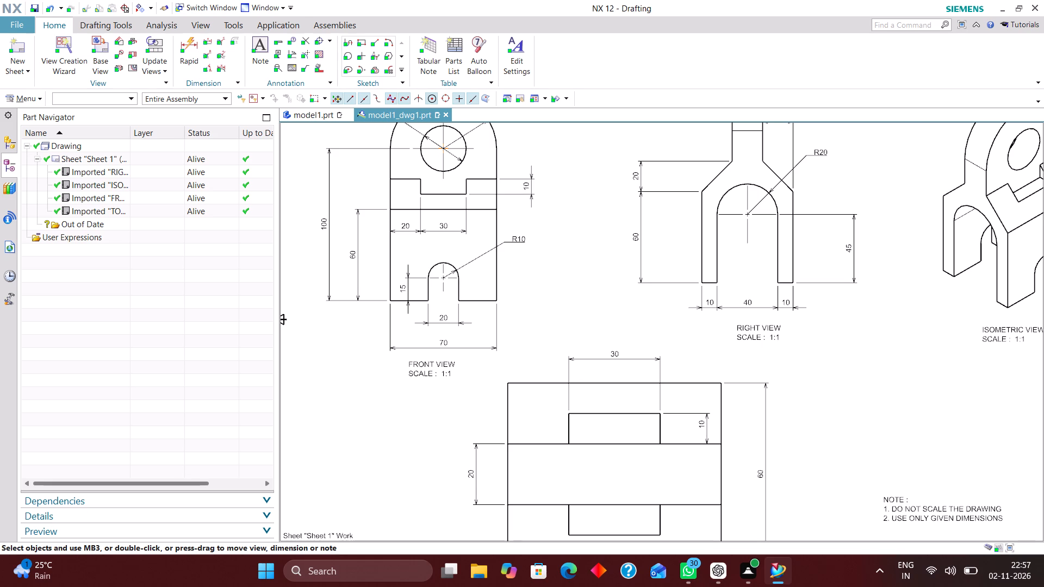
scroll(488, 248, "down", 2)
scroll(631, 258, "down", 1)
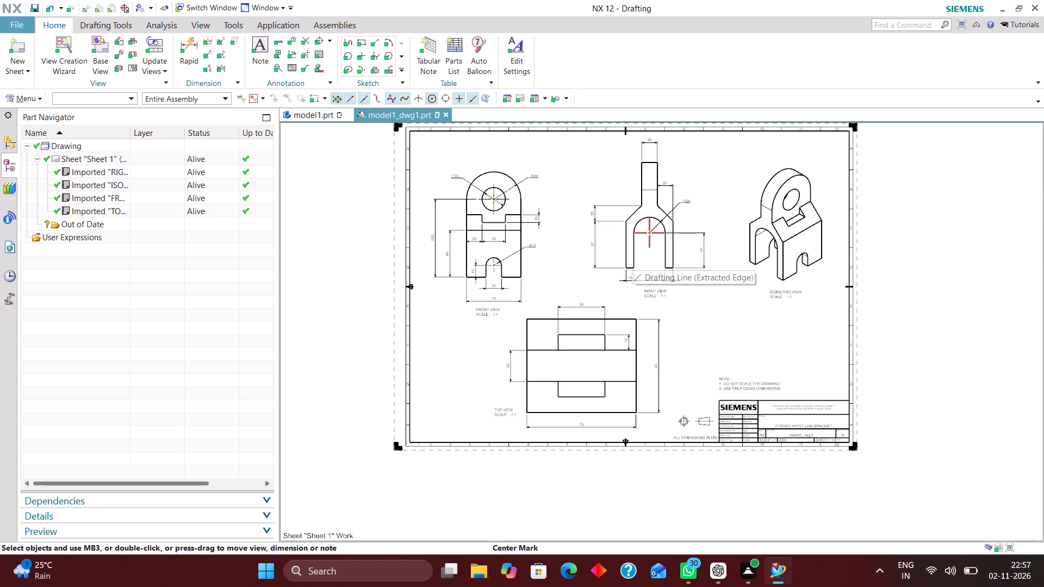
scroll(598, 379, "up", 3)
scroll(532, 339, "down", 3)
scroll(665, 314, "up", 2)
scroll(638, 350, "down", 2)
scroll(676, 291, "up", 2)
right_click_drag(691, 292, 685, 296)
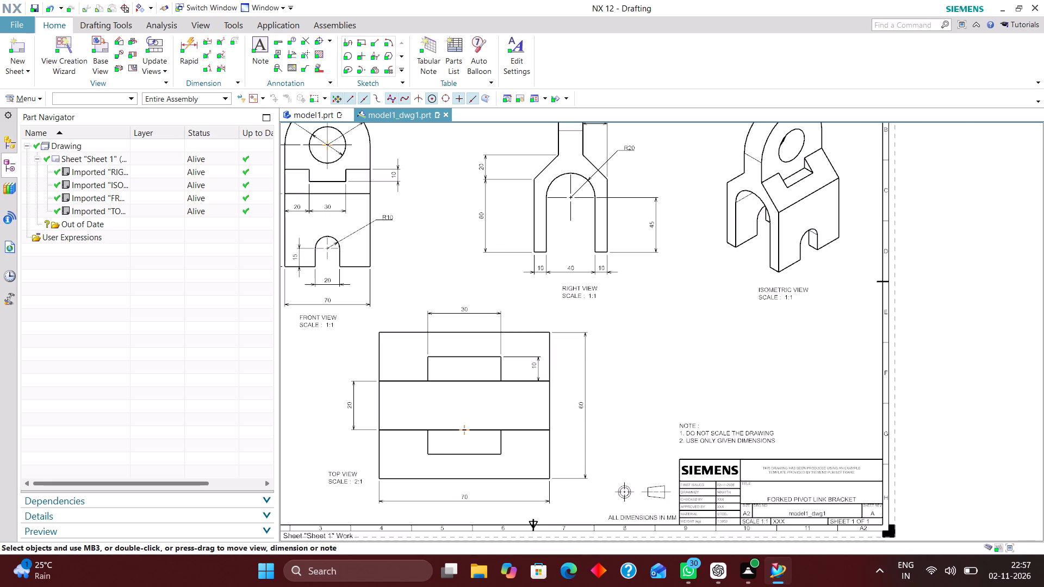
right_click_drag(685, 296, 644, 335)
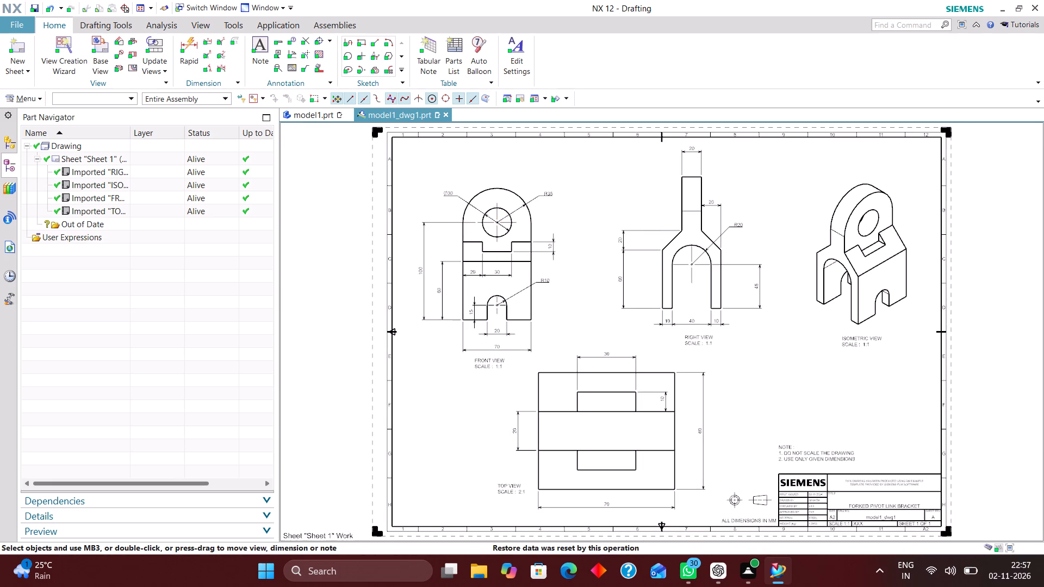
Select all dimensions on the sheet using the Dimension selection filter and move them to layer 223.
left_click(76, 99)
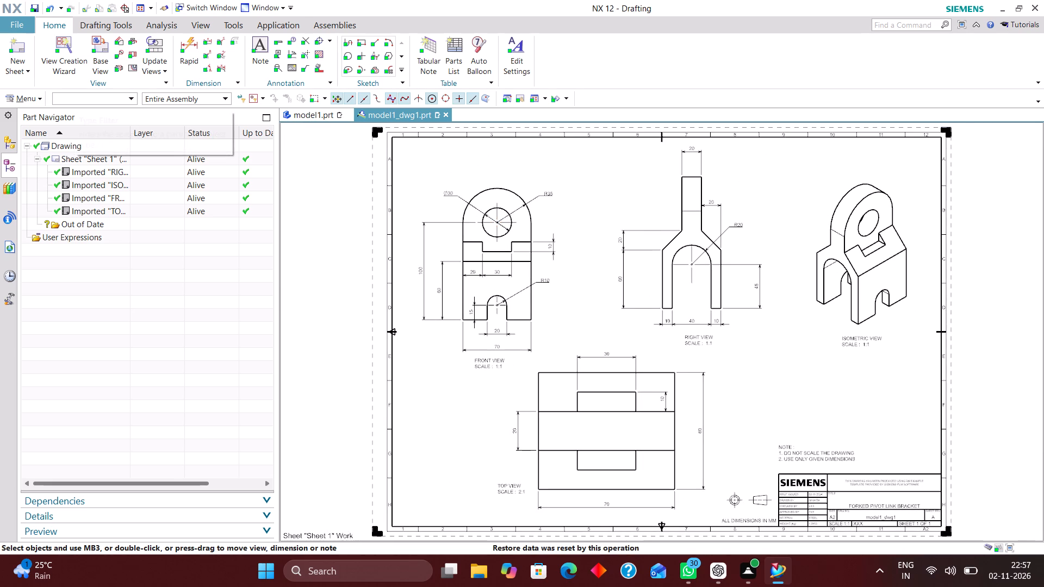
left_click(80, 144)
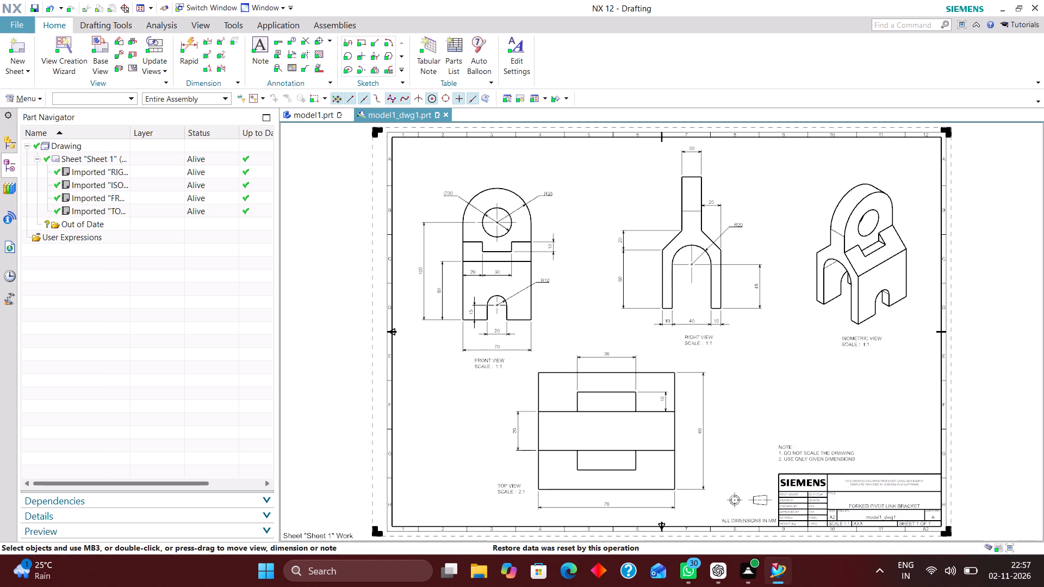
key("ctrl+a")
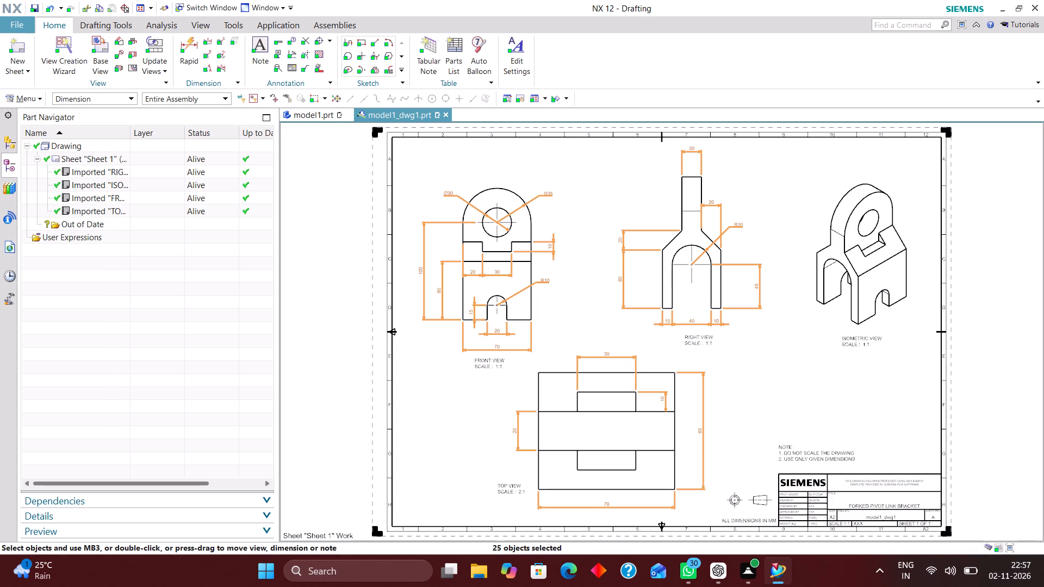
key("ctrl+j")
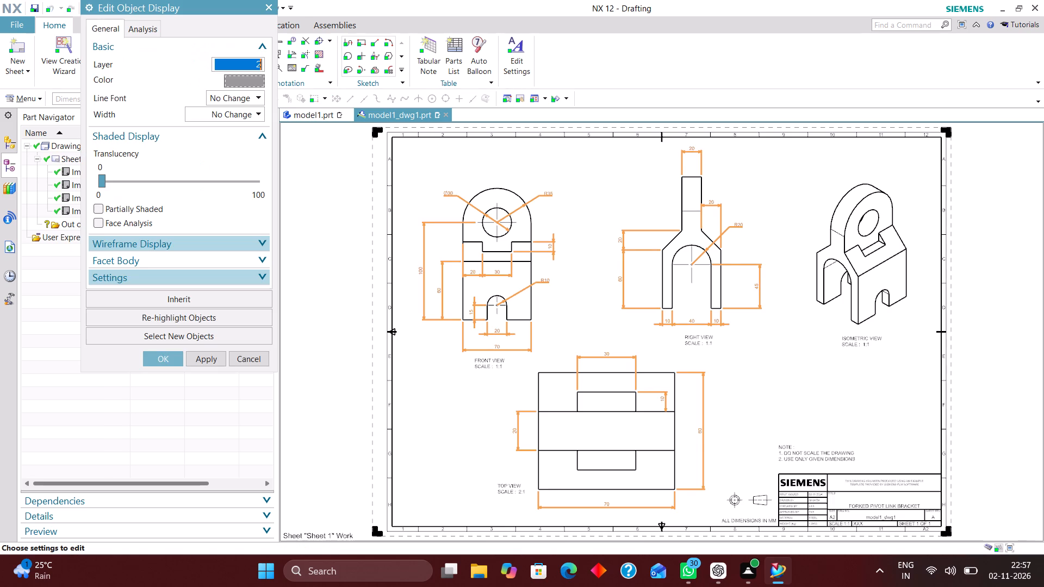
type("22")
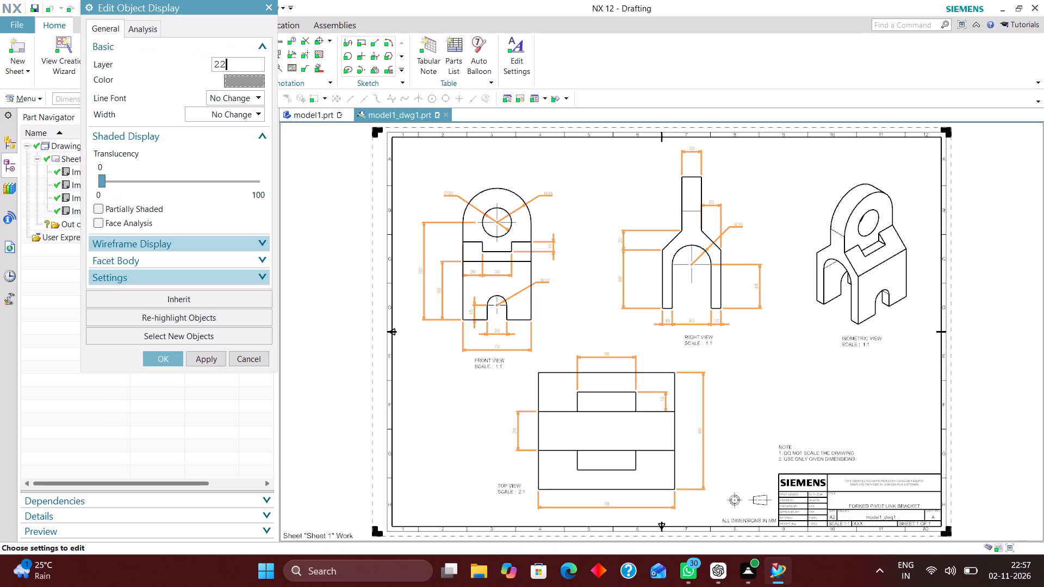
key("3")
key("Return")
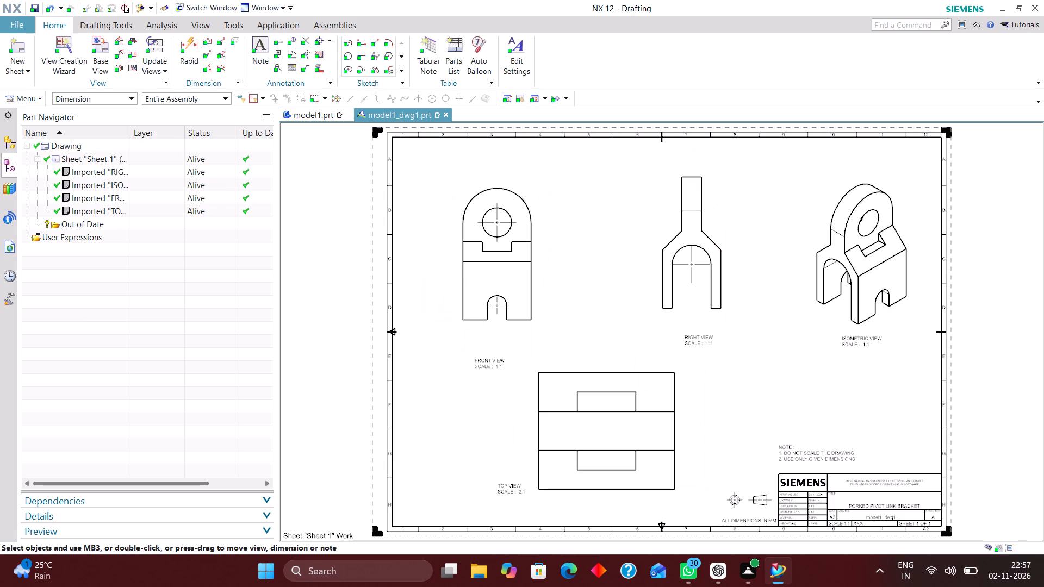
Select all notes on the sheet using the Note selection filter and move them to layer 224.
left_click(89, 100)
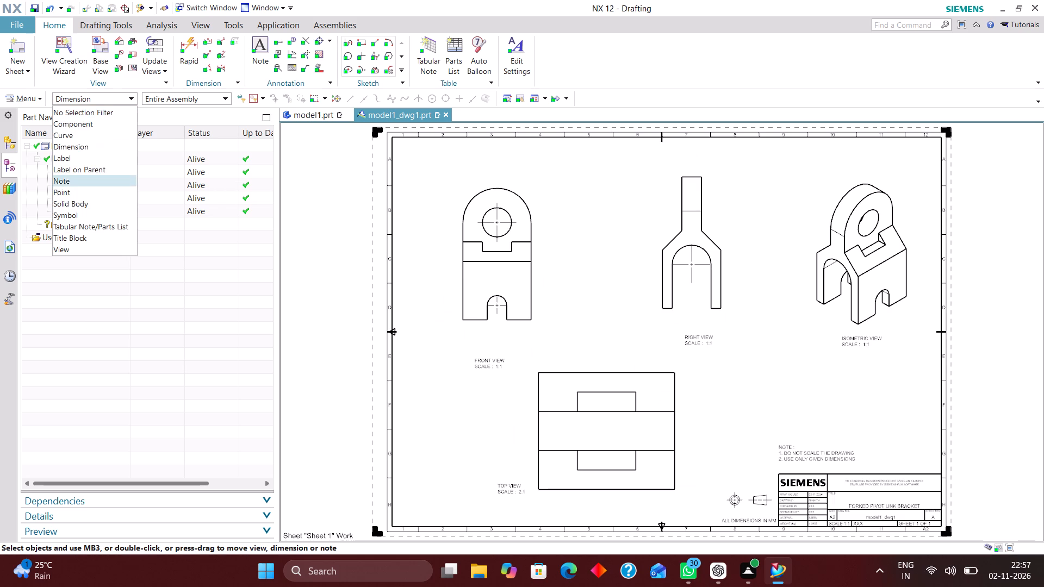
left_click(87, 181)
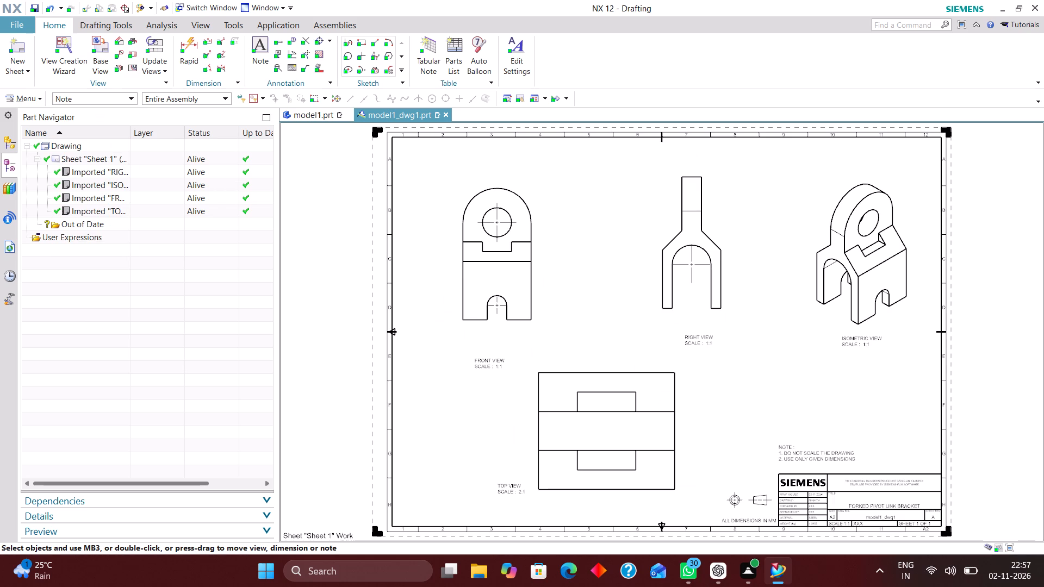
key("ctrl+a")
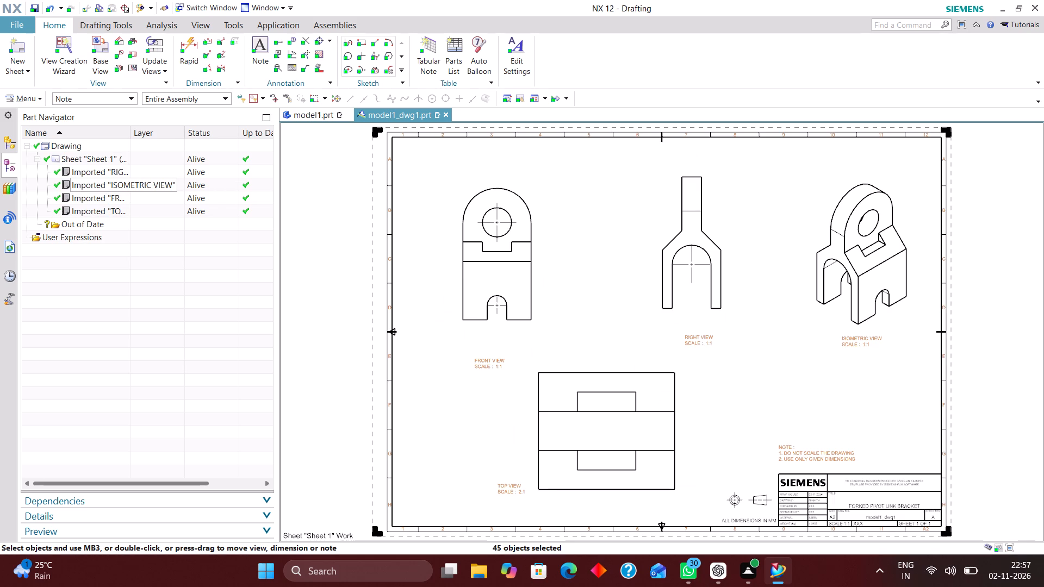
key("ctrl+j")
type("224")
key("Return")
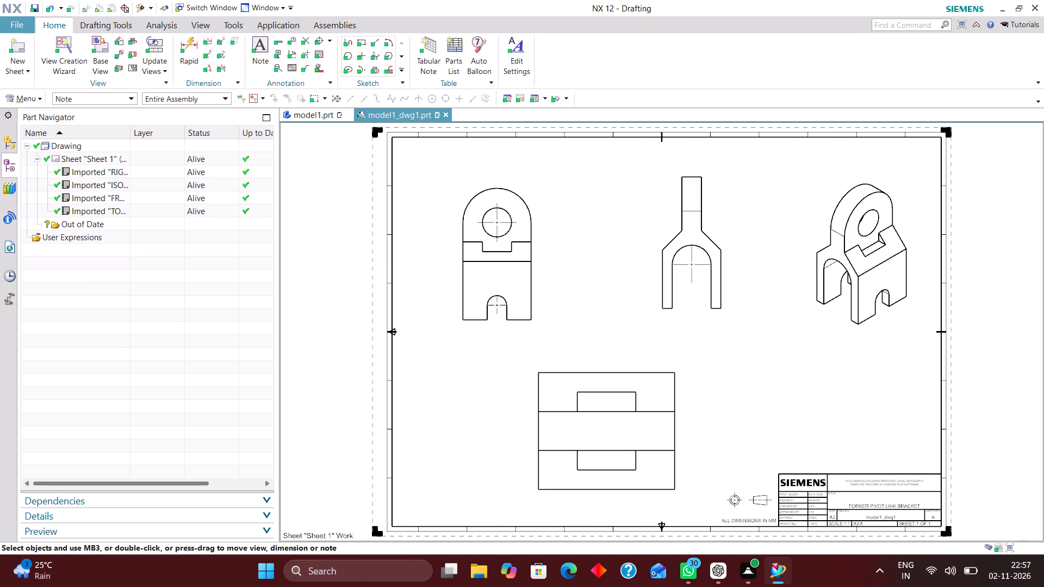
Select all symbols, including the centre marks, using the Symbol selection filter and move them to layer 225.
left_click(111, 98)
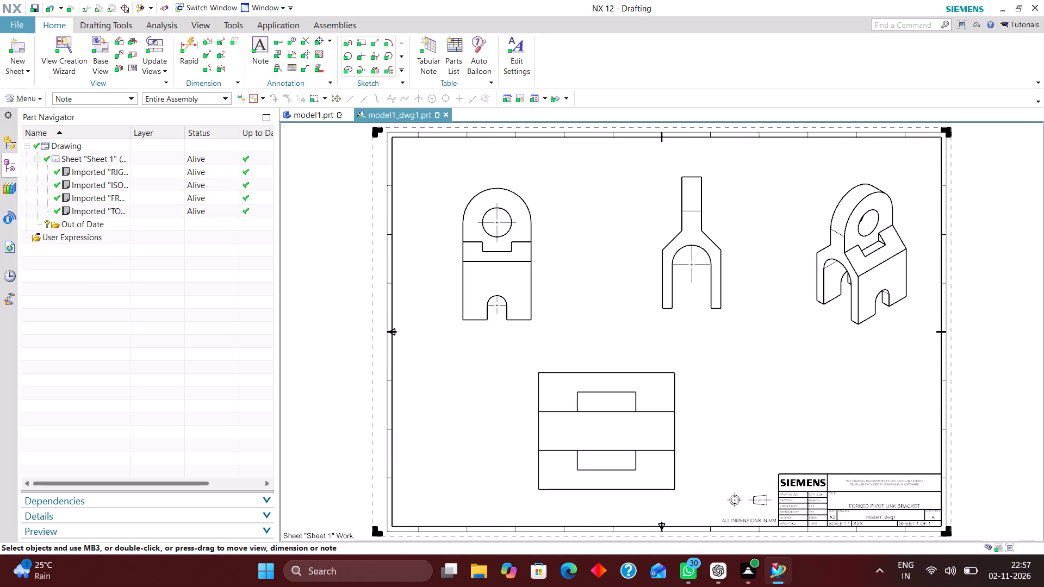
left_click(94, 215)
key("ctrl+a")
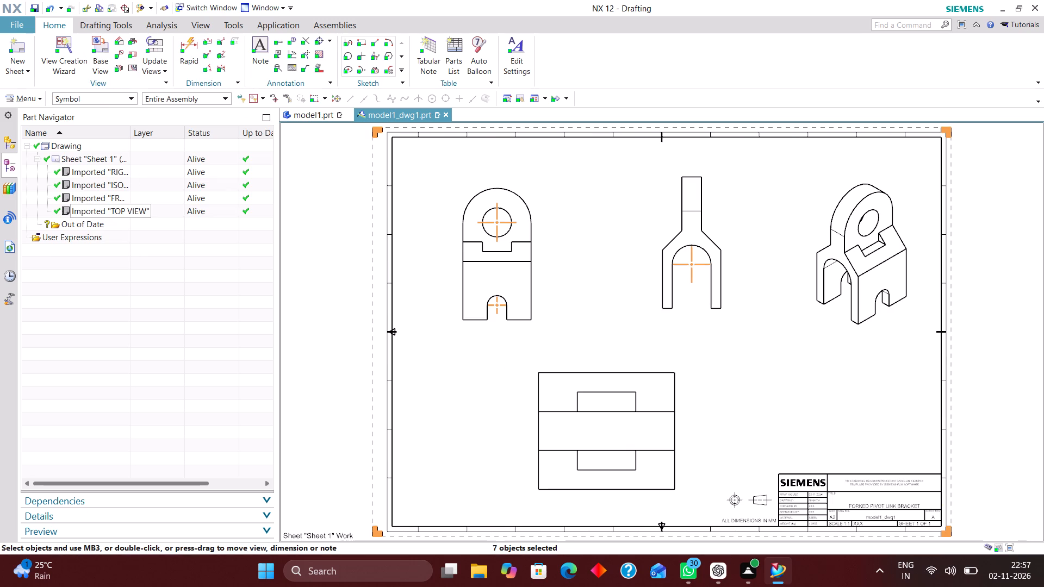
key("ctrl+j")
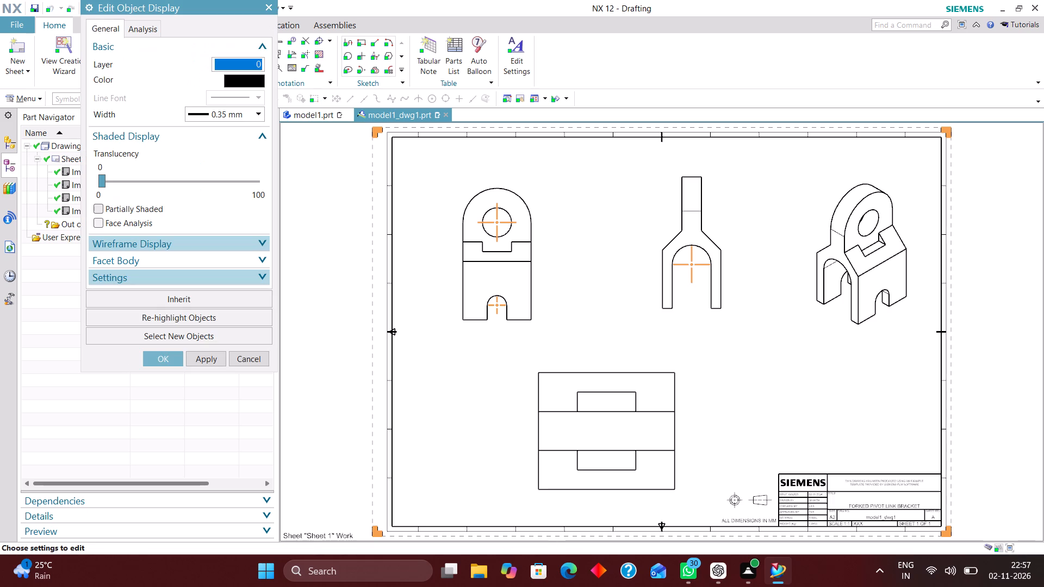
type("225")
key("Return")
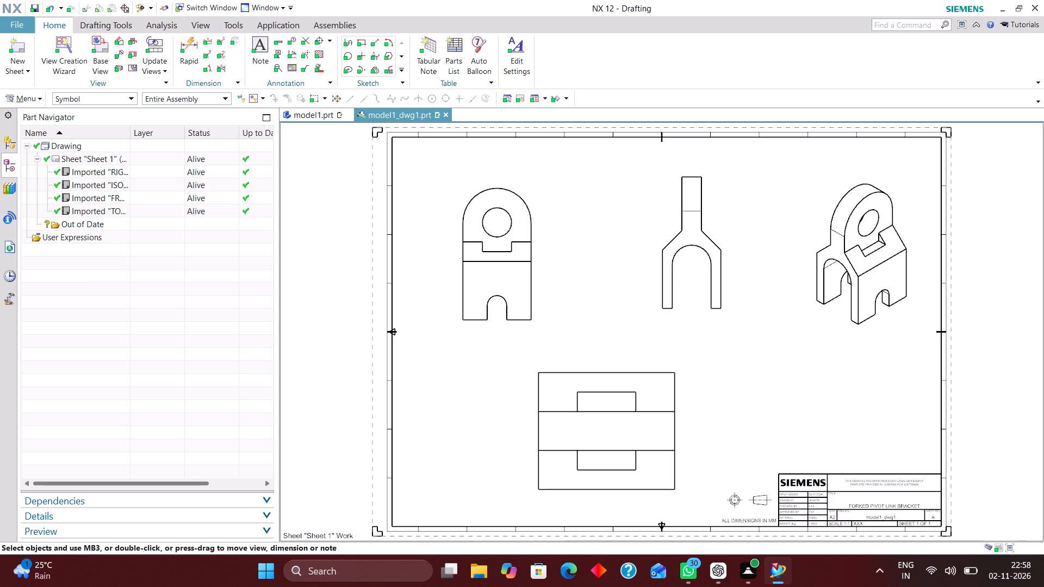
Select the title block using the Title Block filter and apply its object display with layer 256 and 0.70 mm width.
left_click(90, 99)
left_click(85, 236)
key("ctrl+a")
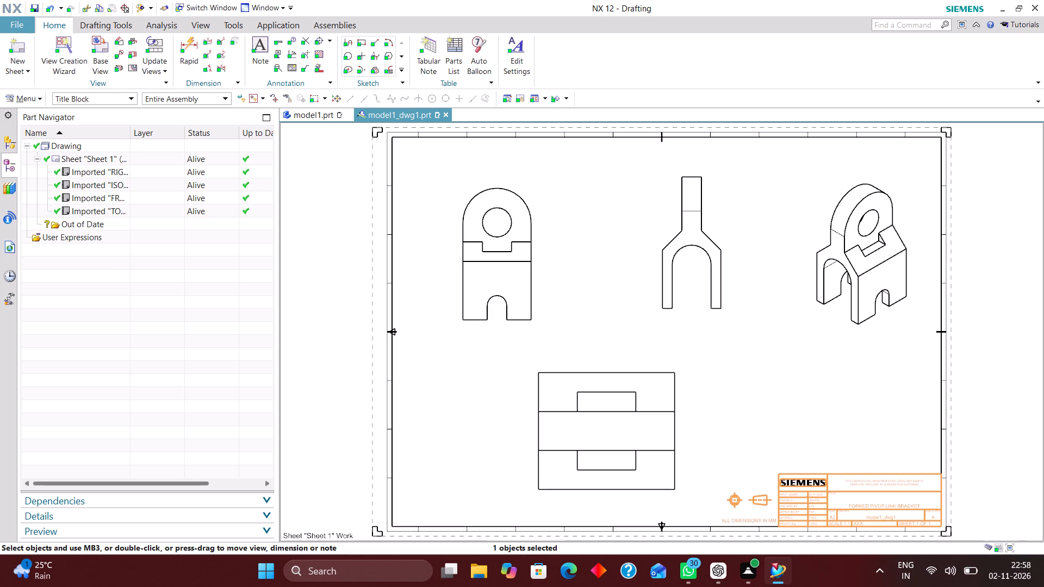
key("ctrl+j")
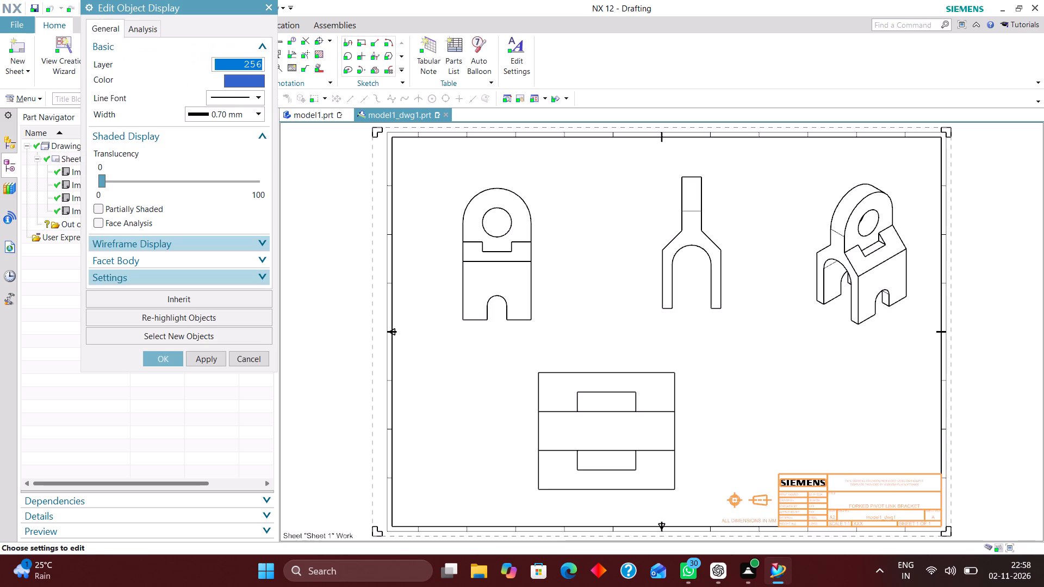
left_click(170, 356)
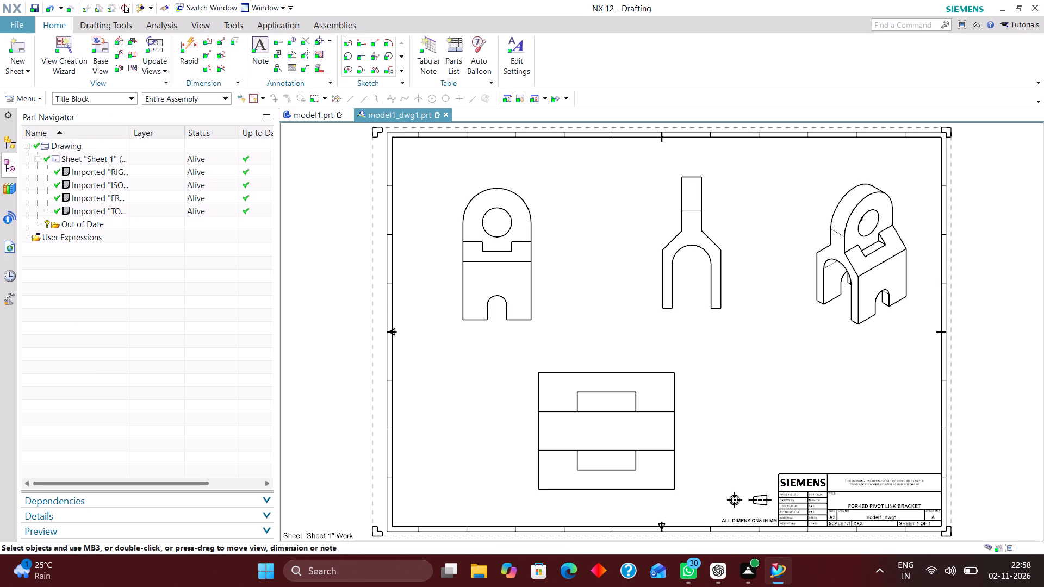
Turn on all layers in the Layer Settings and set every layer except work layer 2 to visible only.
key("ctrl+l")
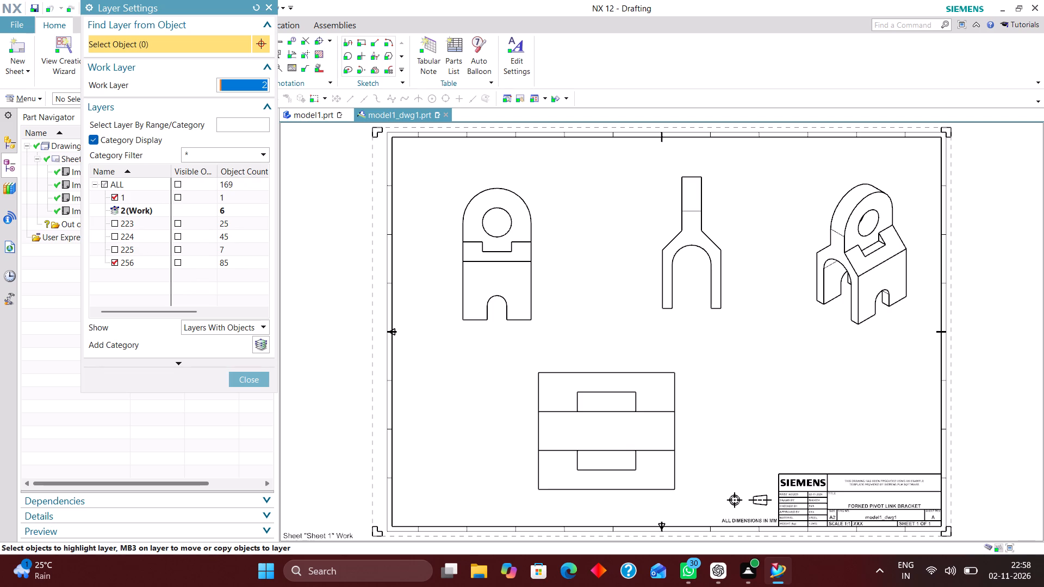
left_click(105, 185)
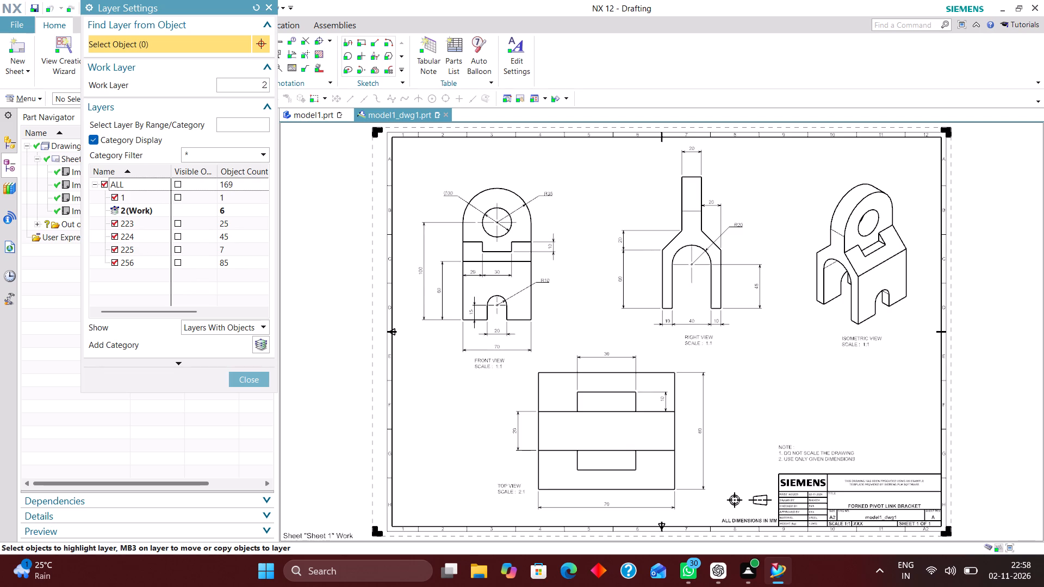
left_click(178, 182)
left_click(247, 383)
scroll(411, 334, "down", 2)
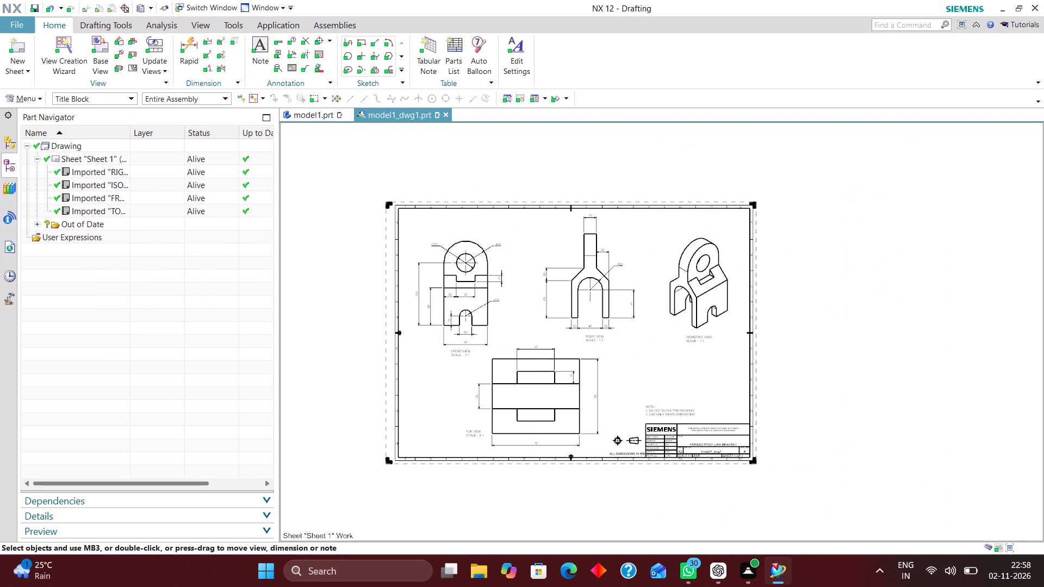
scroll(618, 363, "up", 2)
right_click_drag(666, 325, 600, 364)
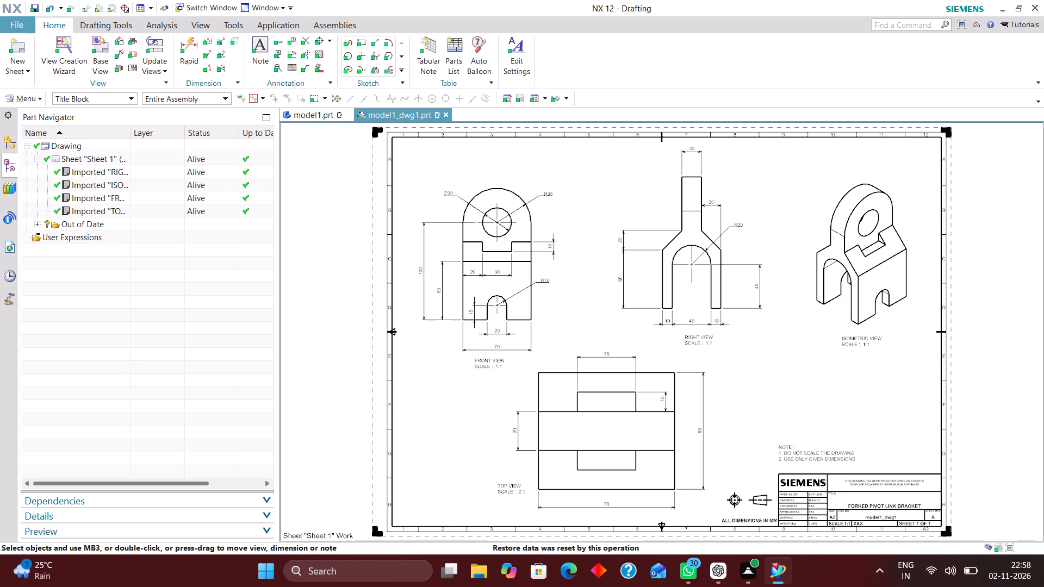
Reset the selection filter to No Selection Filter and edit Sheet 1 to use first-angle projection.
right_click(375, 360)
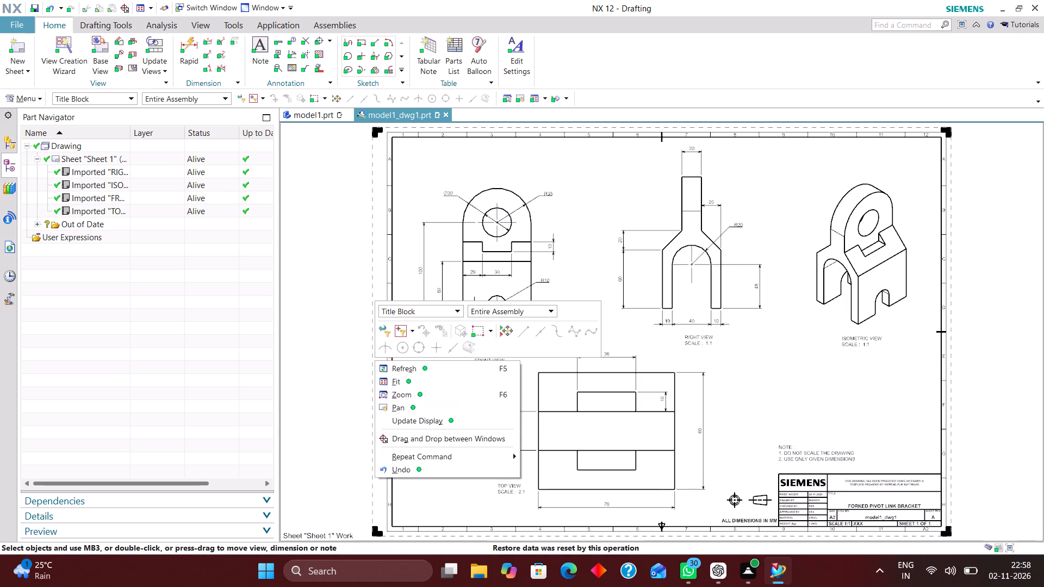
left_click(341, 398)
right_click(372, 467)
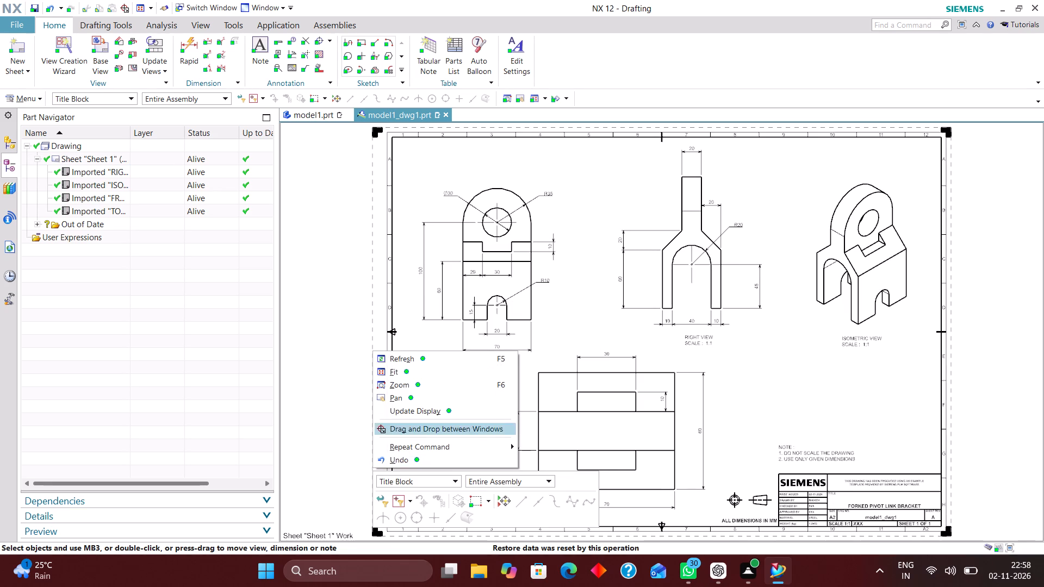
left_click(339, 315)
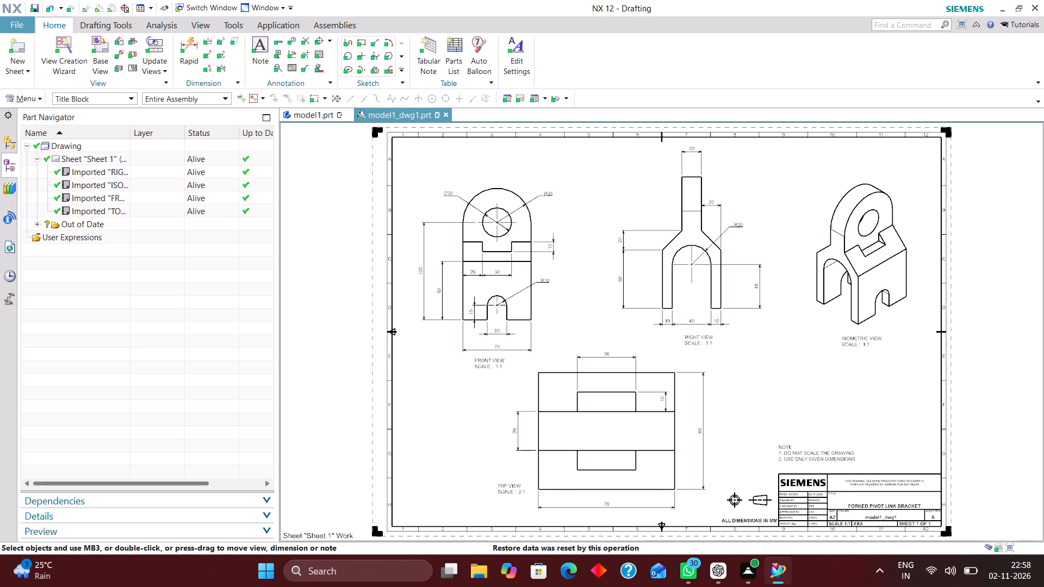
left_click(94, 98)
left_click(88, 113)
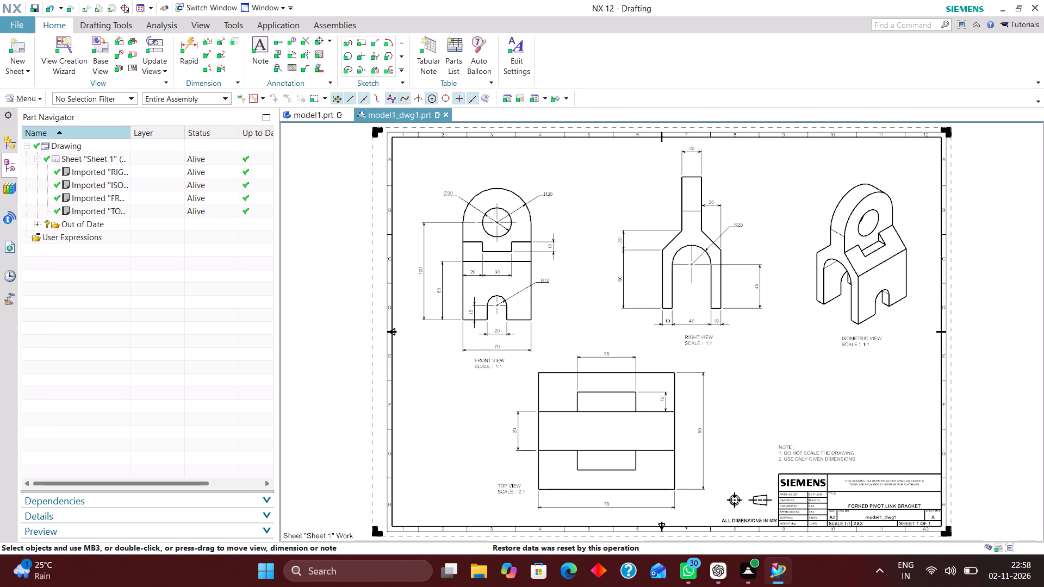
right_click(371, 415)
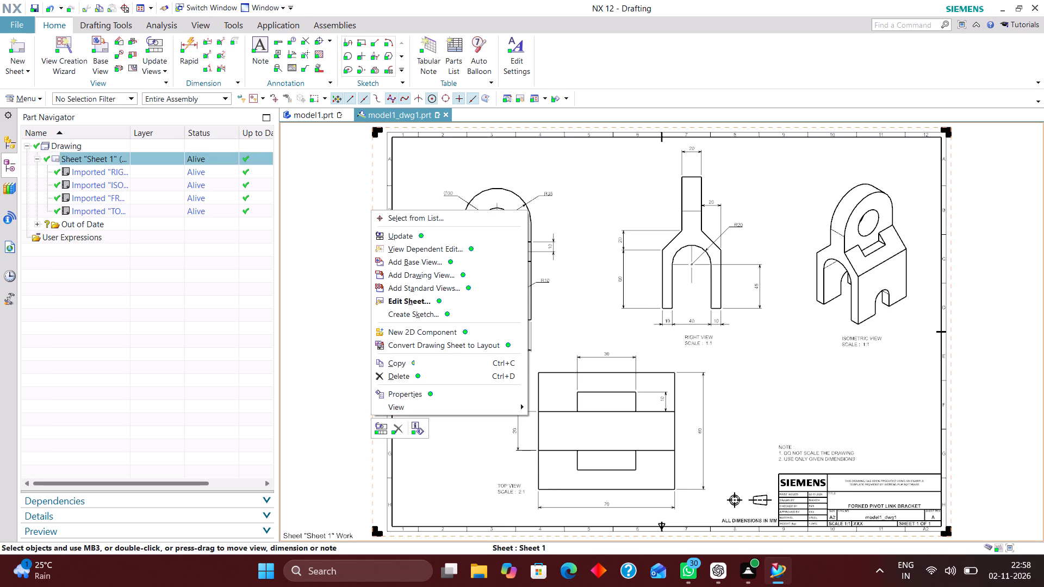
left_click(456, 299)
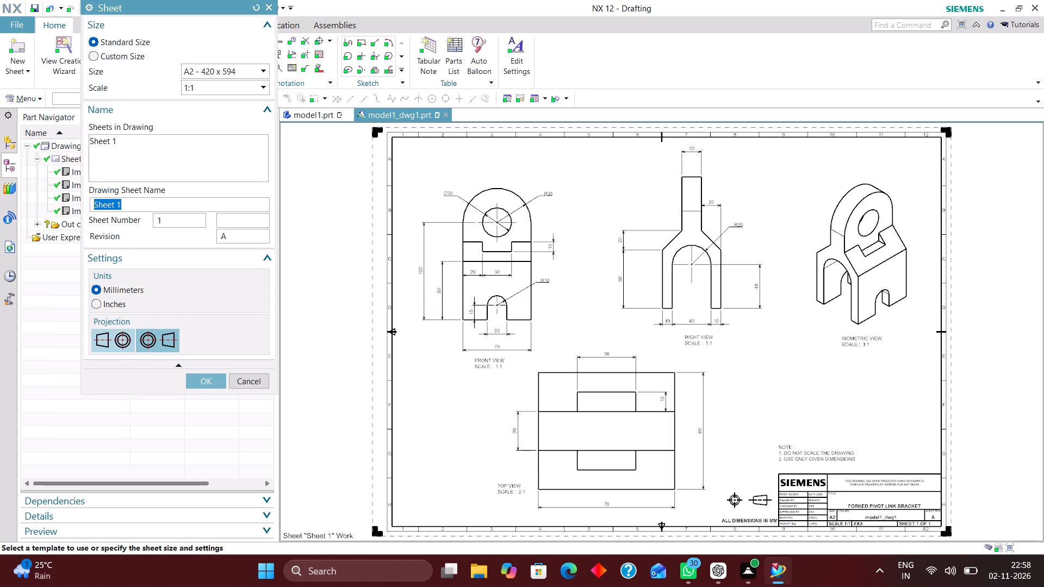
left_click(105, 334)
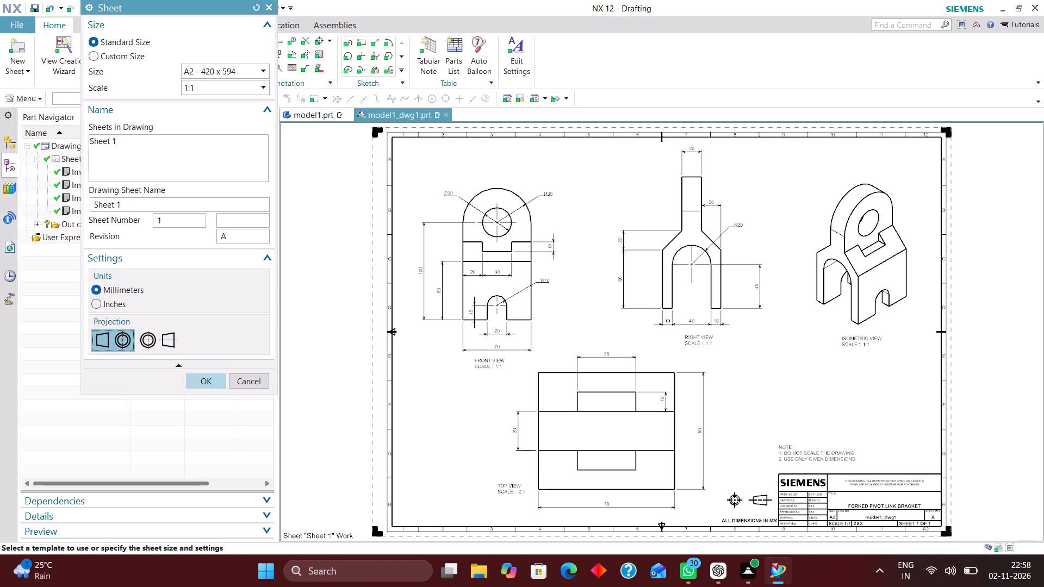
left_click(209, 378)
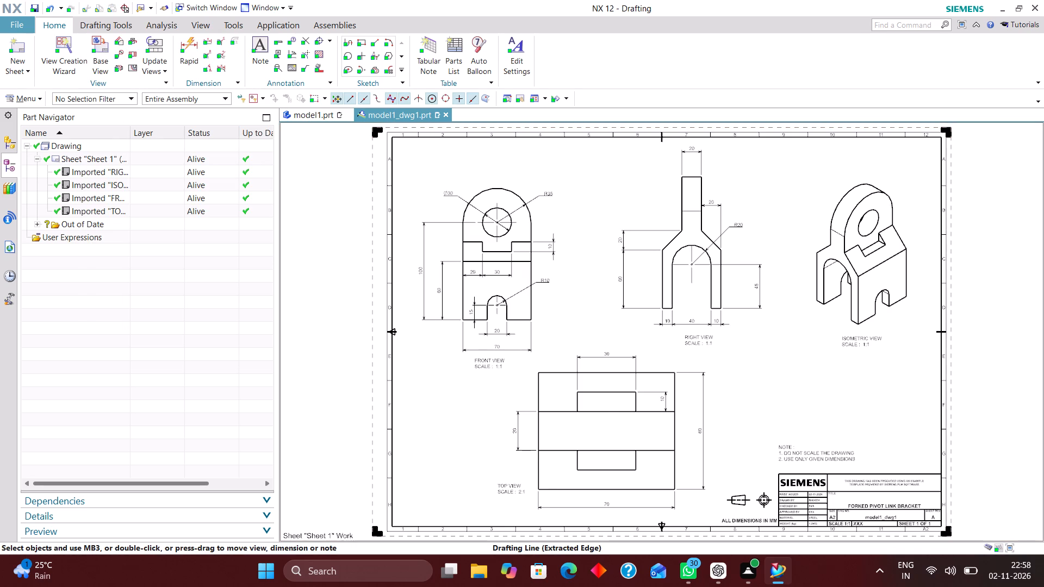
Move the top view with its dimensions slightly to the right on the sheet.
left_click(682, 426)
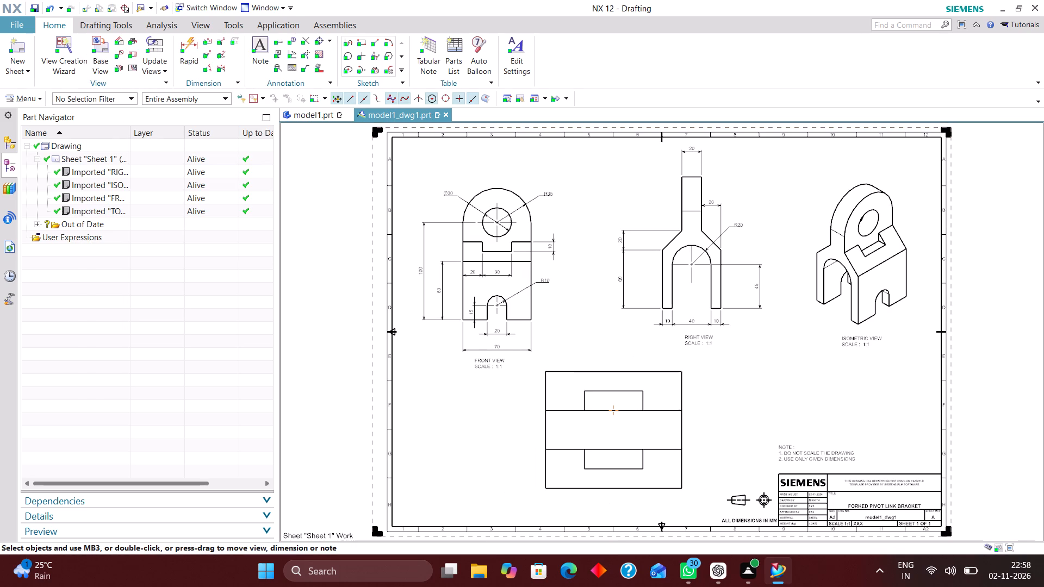
left_click_drag(707, 421, 704, 452)
left_click_drag(706, 449, 716, 444)
left_click(696, 442)
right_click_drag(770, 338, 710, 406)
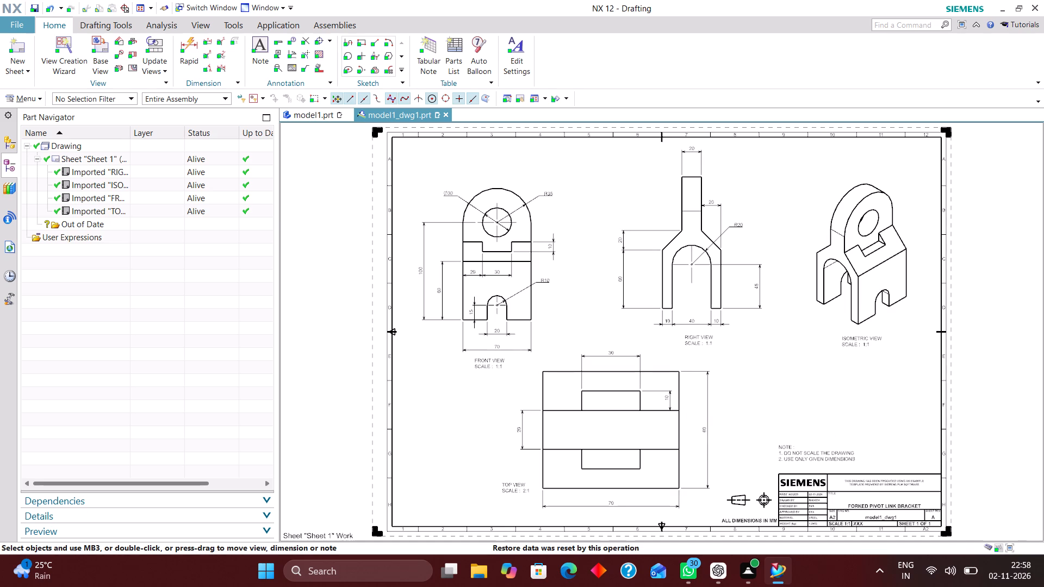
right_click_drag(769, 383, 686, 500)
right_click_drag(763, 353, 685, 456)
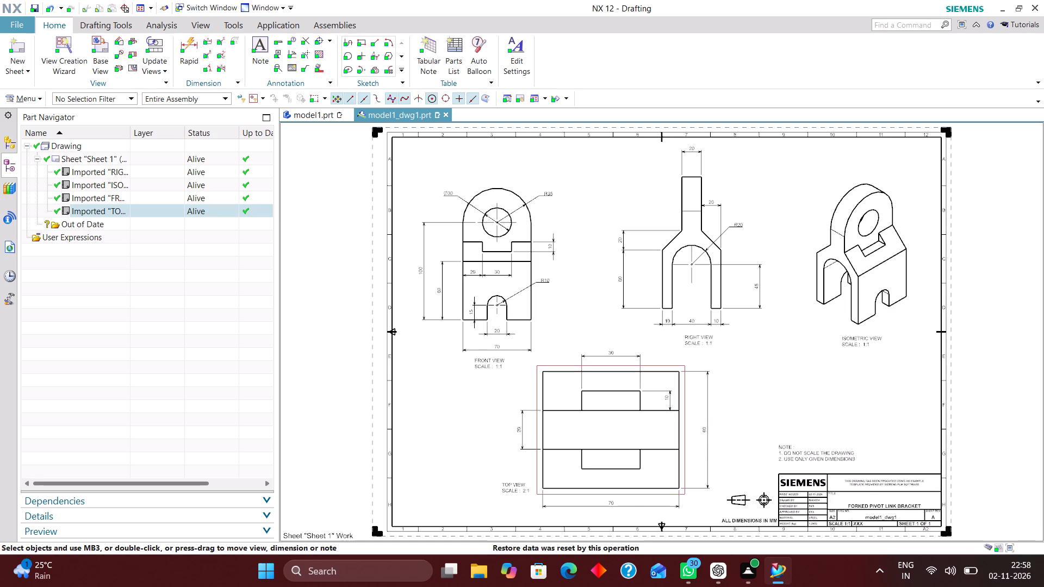